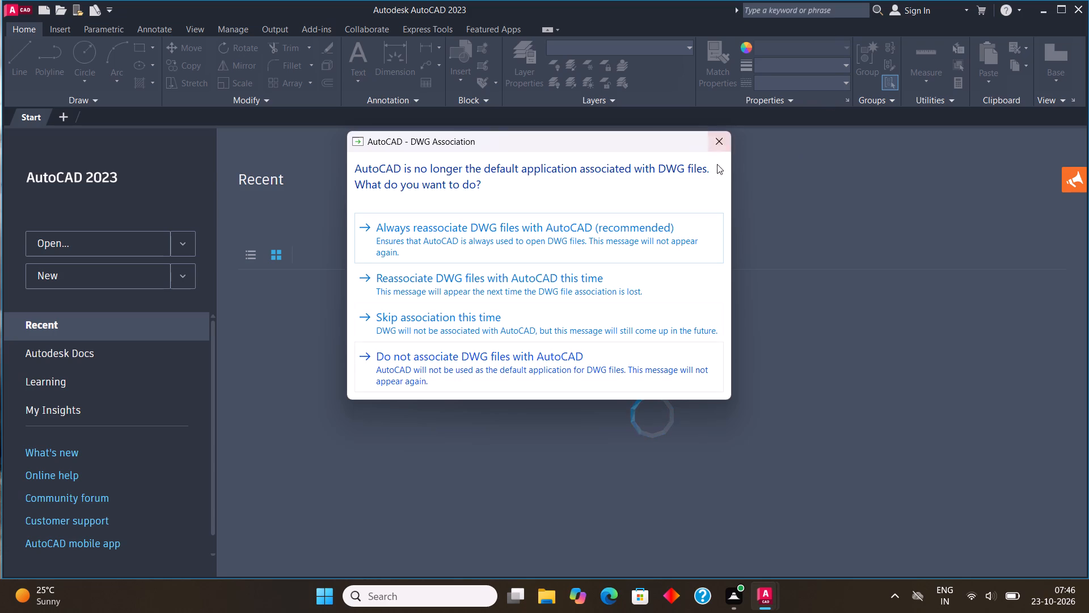
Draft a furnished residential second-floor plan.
Dismiss the DWG association prompt without choosing an option and start a new drawing.
{"action": "left_click", "coordinate": [717, 148]}
{"action": "left_click", "coordinate": [148, 271]}
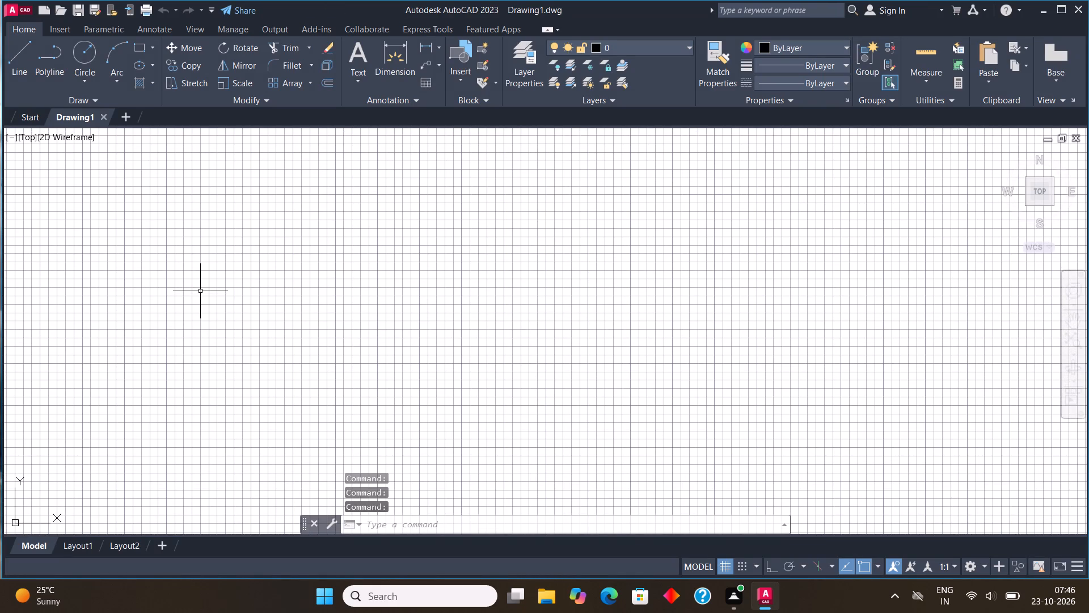
Turn off the grid display in the new drawing.
{"action": "key", "text": "F7"}
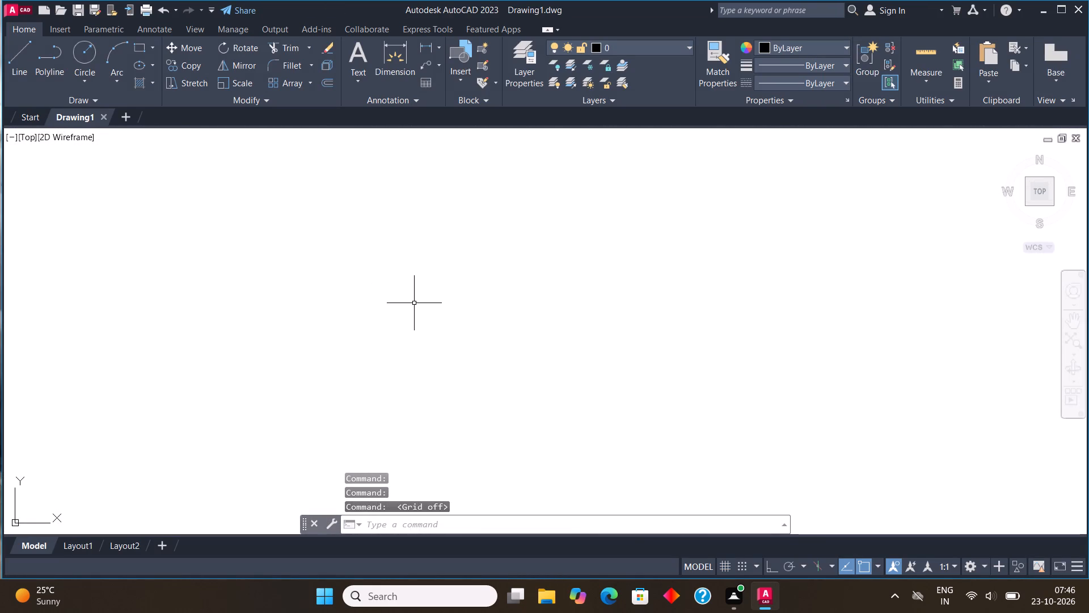
{"action": "scroll", "coordinate": [420, 342], "scroll_direction": "right", "scroll_amount": 20}
{"action": "scroll", "coordinate": [420, 342], "scroll_direction": "right", "scroll_amount": 7}
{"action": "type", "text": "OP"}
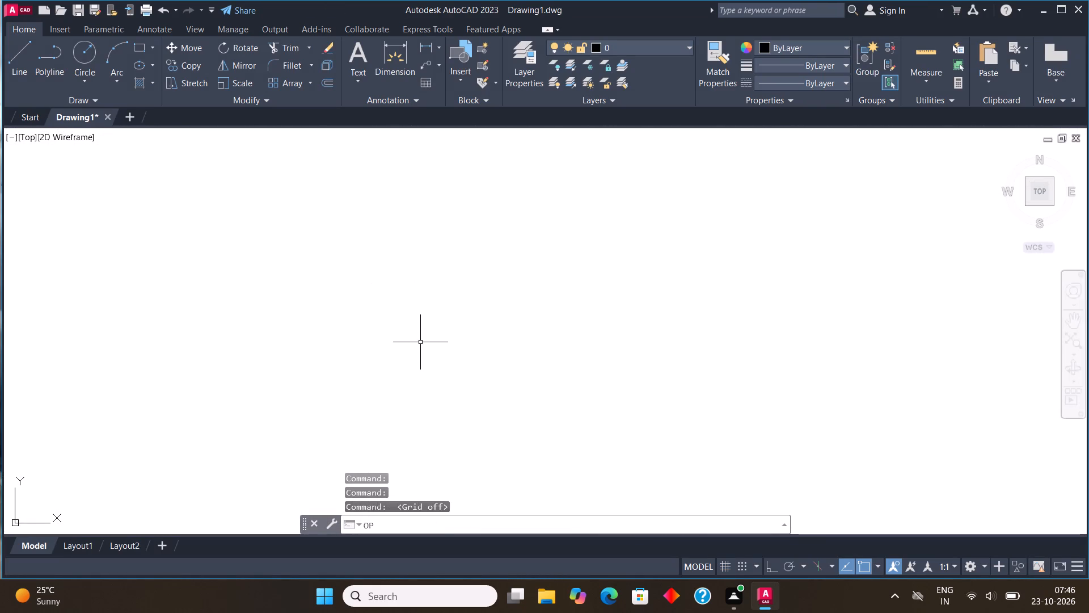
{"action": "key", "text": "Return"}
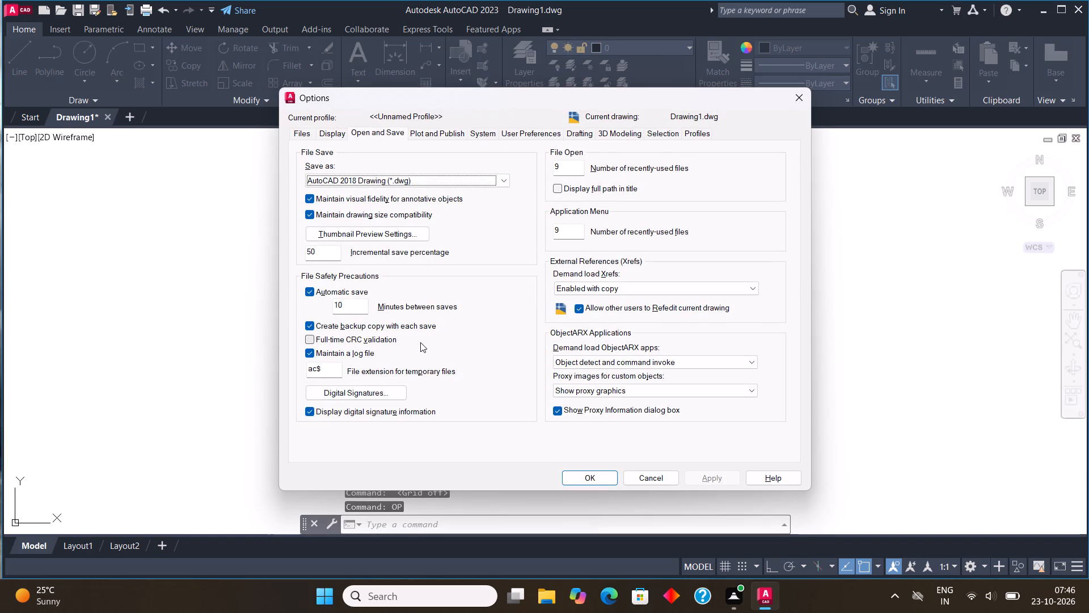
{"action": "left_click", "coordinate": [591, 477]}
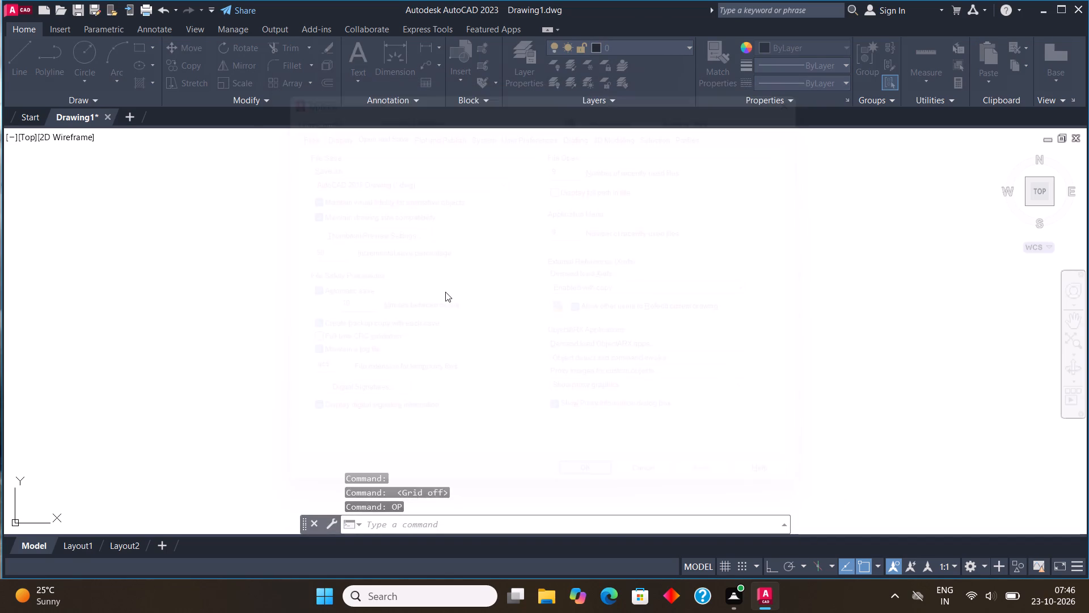
Set the drawing units to Architectural length with 0'-0" precision and an insertion scale of Inches.
{"action": "key", "text": "u"}
{"action": "key", "text": "n"}
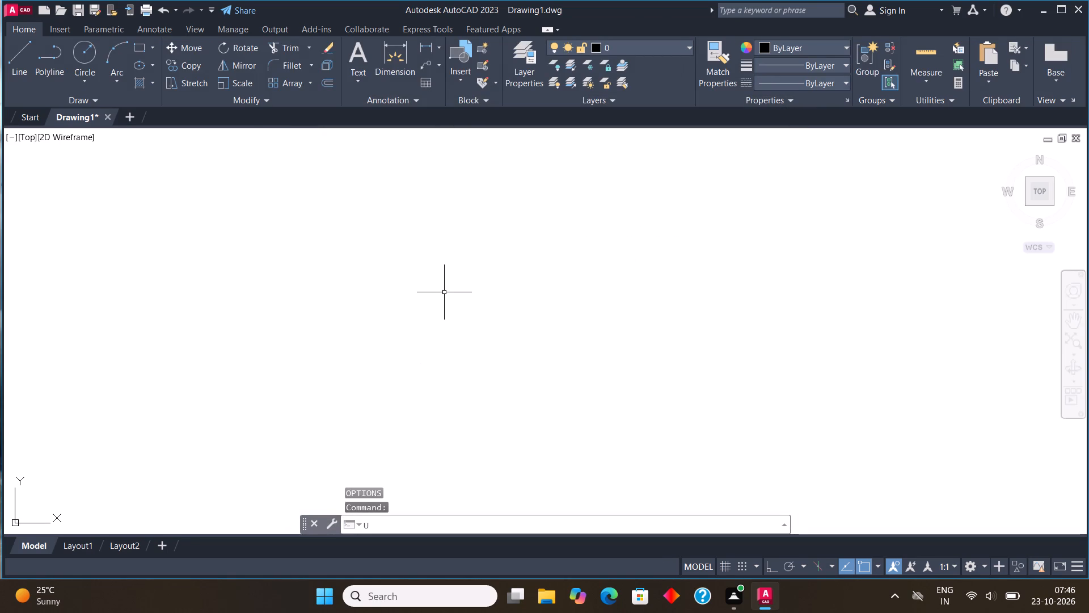
{"action": "key", "text": "Return"}
{"action": "left_click_drag", "start_coordinate": [498, 193], "coordinate": [498, 200]}
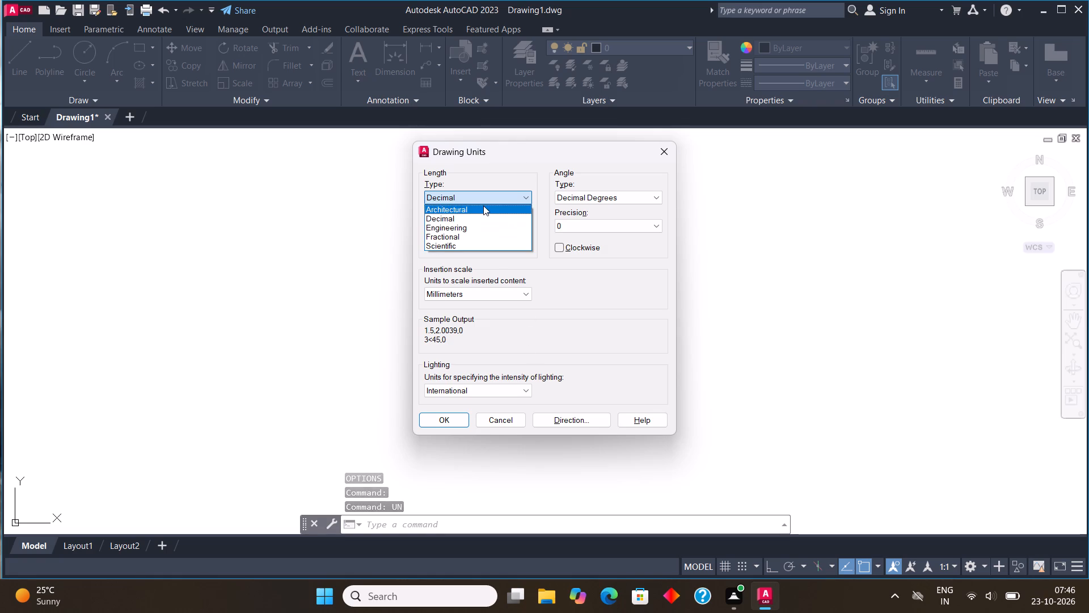
{"action": "left_click", "coordinate": [483, 205]}
{"action": "left_click", "coordinate": [483, 219]}
{"action": "left_click", "coordinate": [458, 239]}
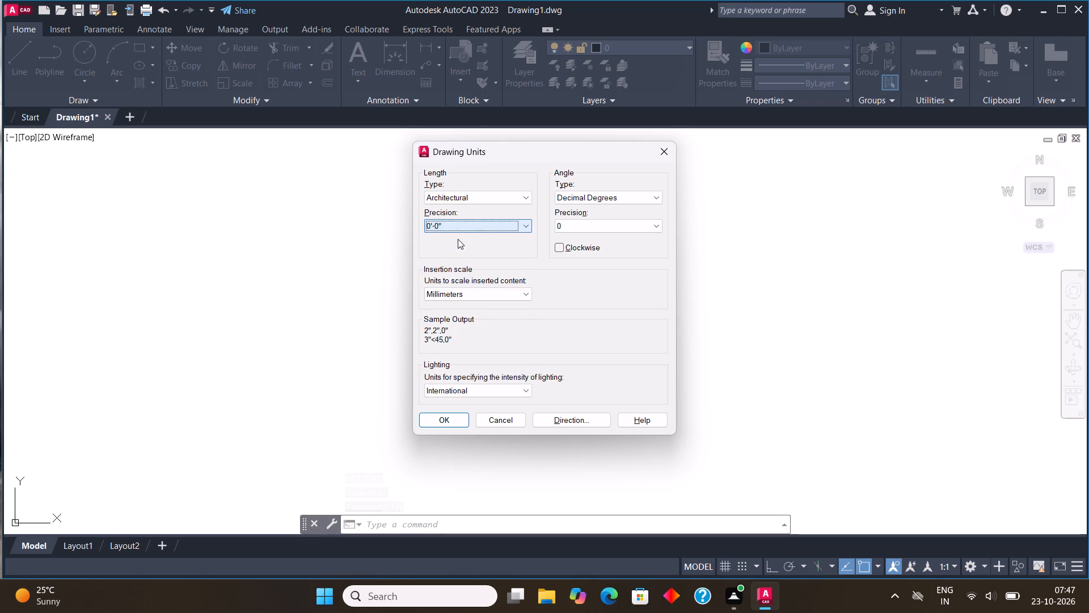
{"action": "left_click", "coordinate": [466, 302]}
{"action": "left_click", "coordinate": [471, 292]}
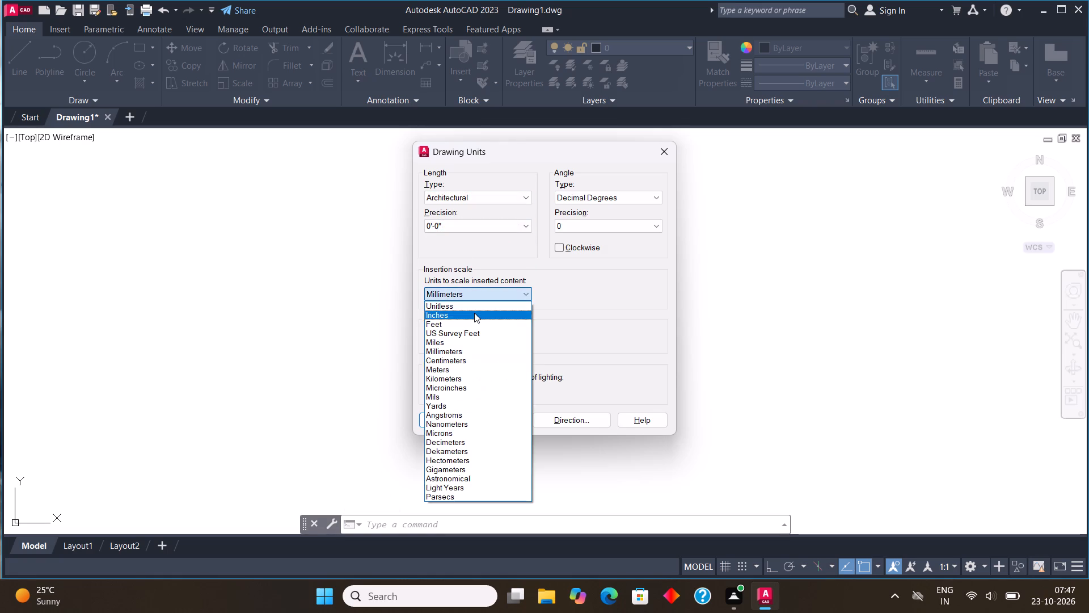
{"action": "left_click", "coordinate": [474, 313]}
{"action": "left_click", "coordinate": [447, 420]}
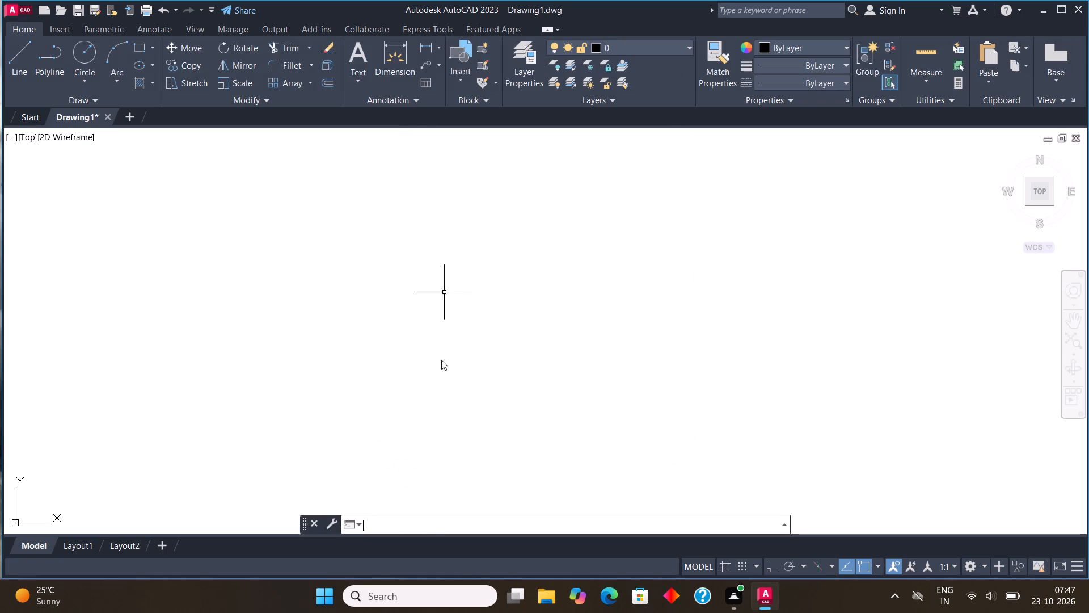
Modify the ISO-25 dimension style's primary units to Architectural format with 0'-0" precision.
{"action": "type", "text": "DIM"}
{"action": "left_click", "coordinate": [431, 409]}
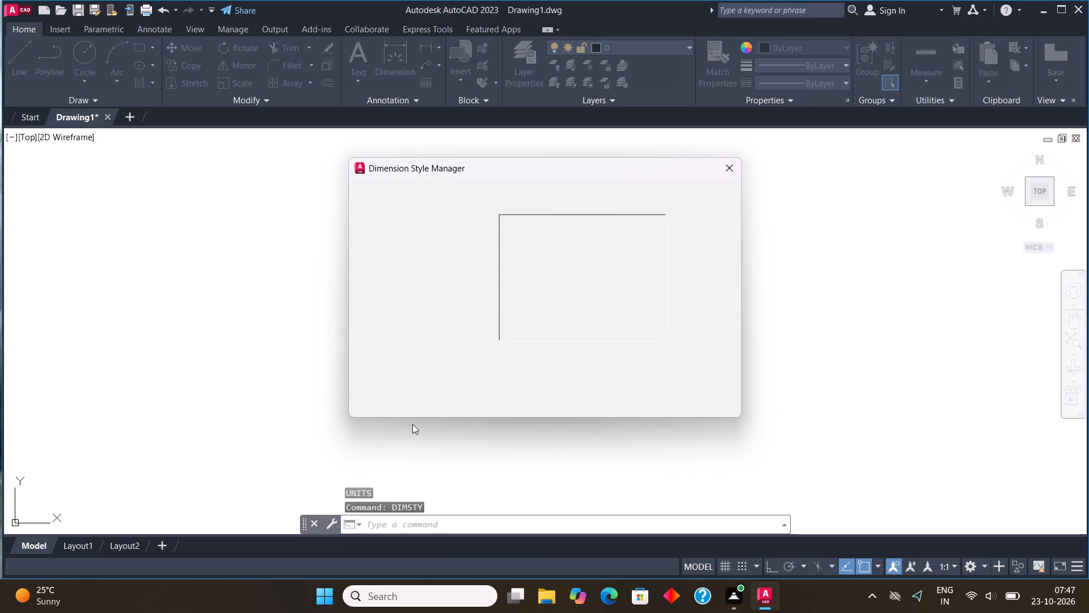
{"action": "left_click", "coordinate": [703, 267]}
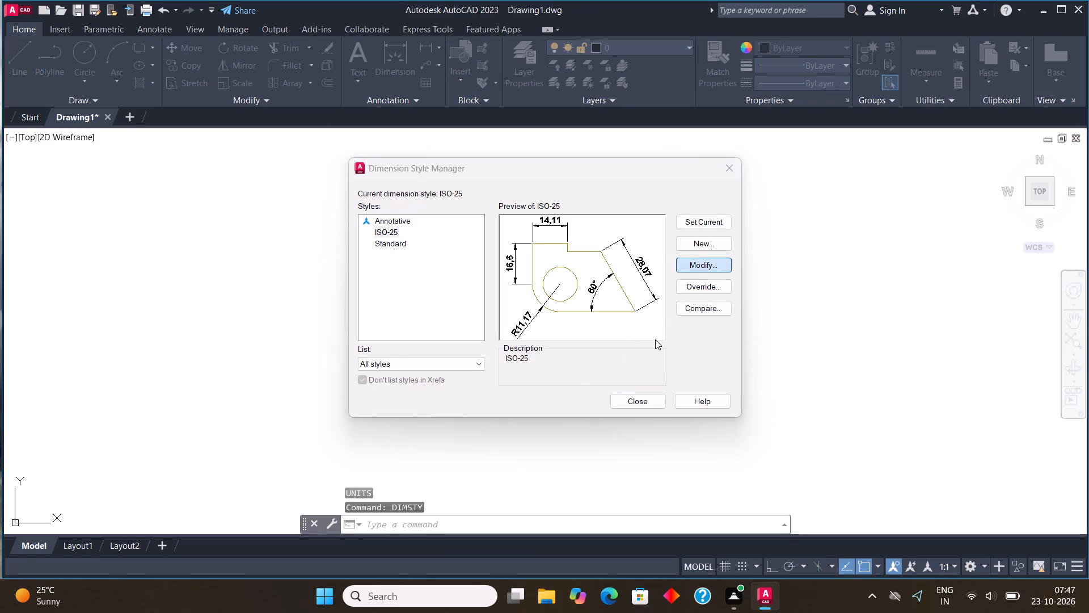
{"action": "left_click", "coordinate": [514, 152]}
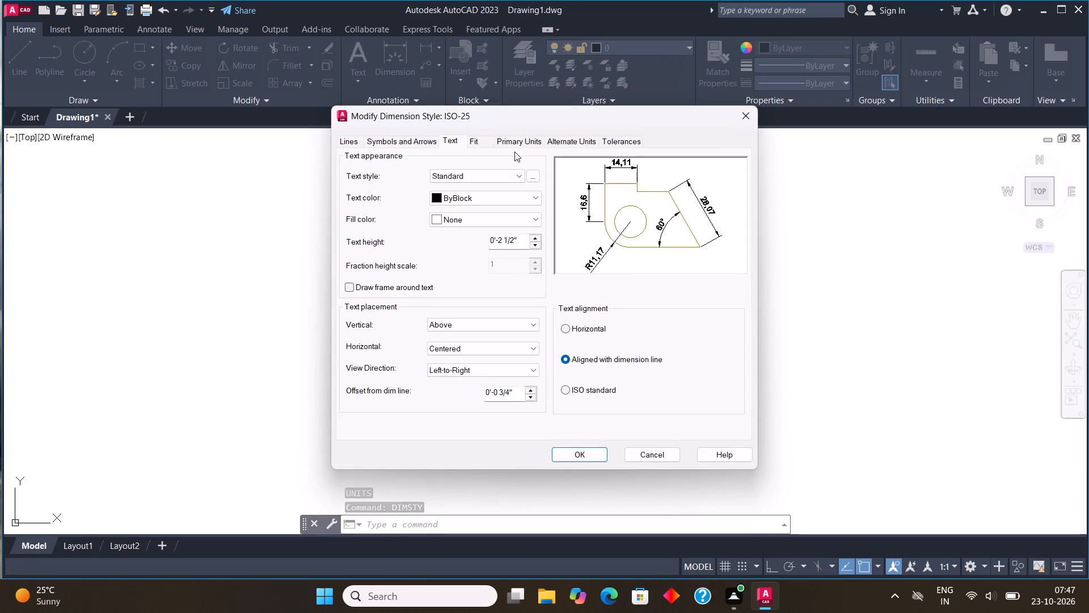
{"action": "left_click", "coordinate": [509, 136]}
{"action": "left_click", "coordinate": [503, 168]}
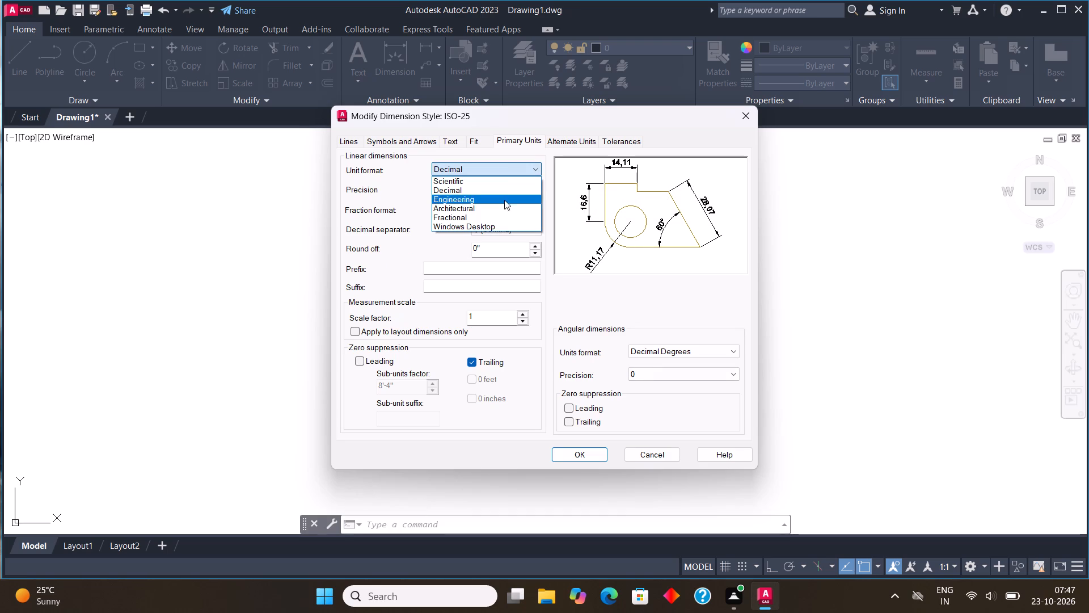
{"action": "left_click", "coordinate": [504, 212]}
{"action": "left_click", "coordinate": [501, 189]}
{"action": "left_click", "coordinate": [494, 203]}
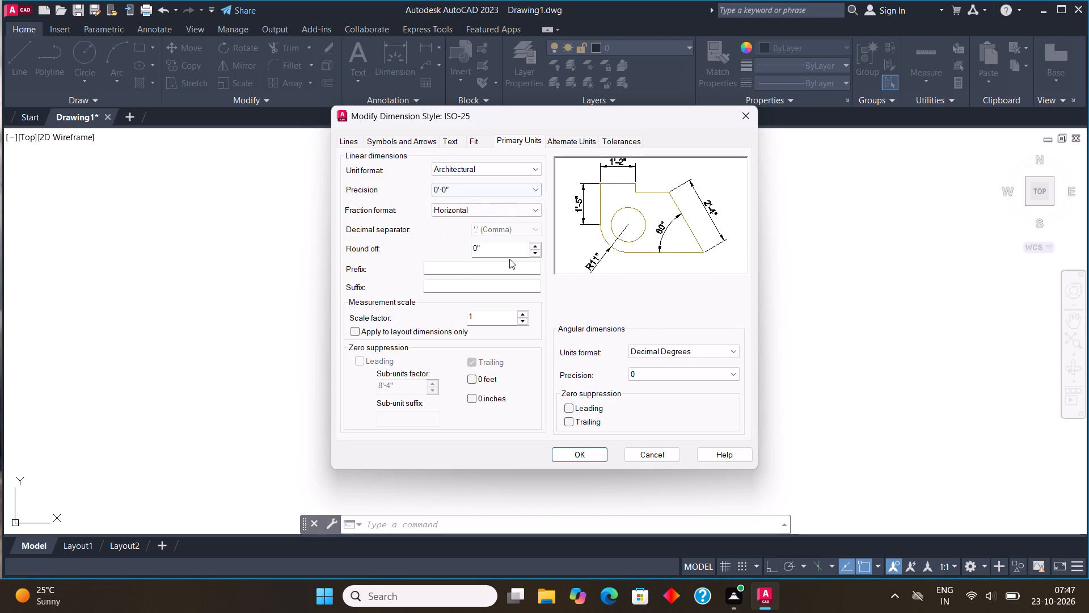
Set the ISO-25 dimension text height to 5" and make the style current.
{"action": "left_click", "coordinate": [455, 139]}
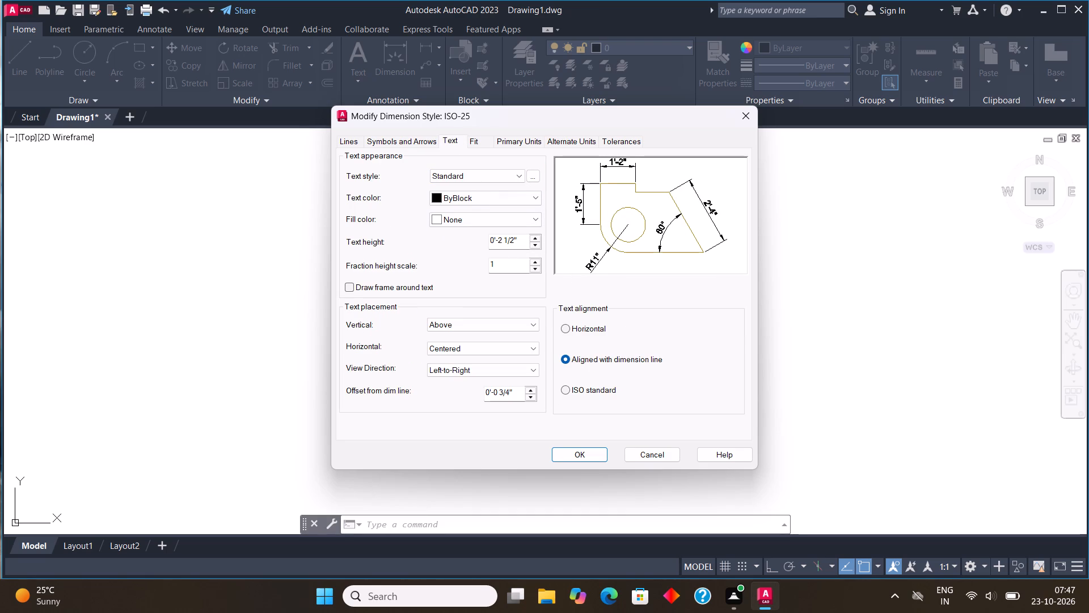
{"action": "left_click_drag", "start_coordinate": [529, 243], "coordinate": [423, 226]}
{"action": "type", "text": "5\""}
{"action": "left_click", "coordinate": [581, 454]}
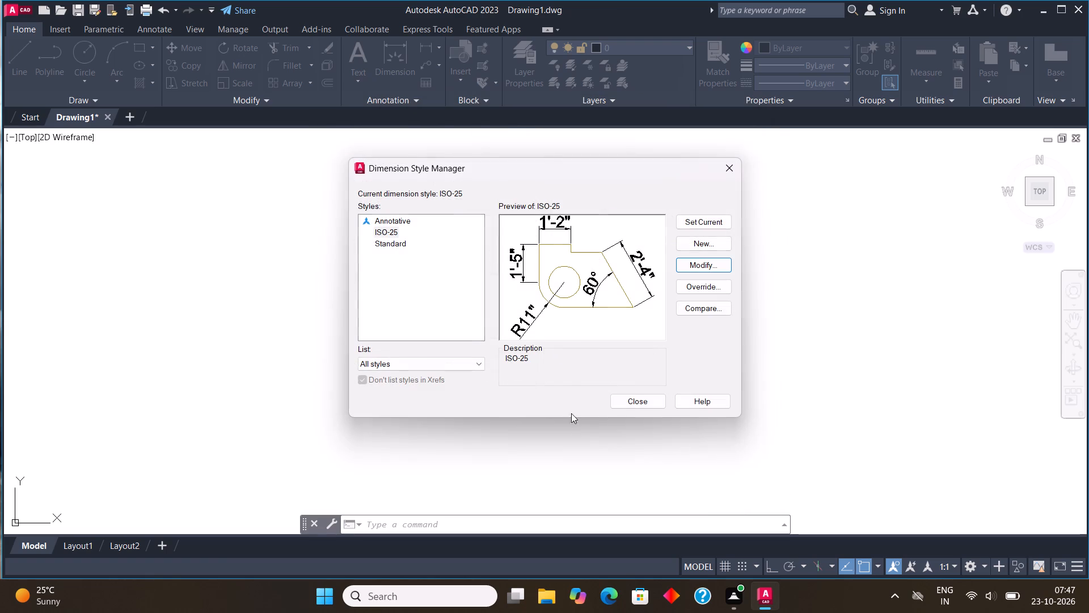
{"action": "left_click", "coordinate": [711, 226]}
{"action": "left_click", "coordinate": [645, 400]}
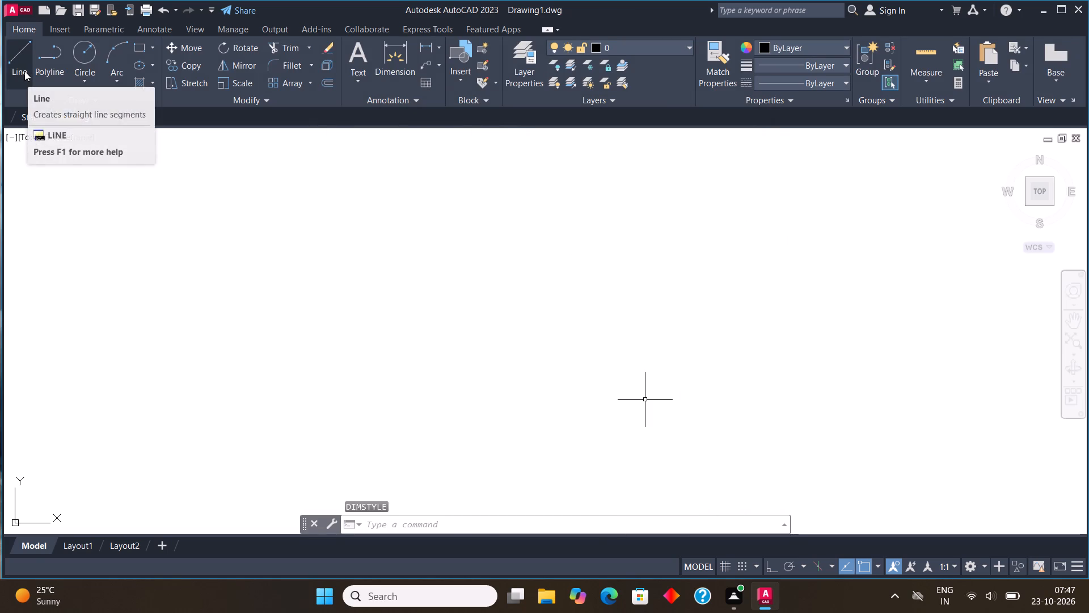
Draw a closed rectangular room outline 16'3" wide and 15'3" high with orthogonal lines.
{"action": "left_click", "coordinate": [24, 71]}
{"action": "left_click", "coordinate": [389, 380]}
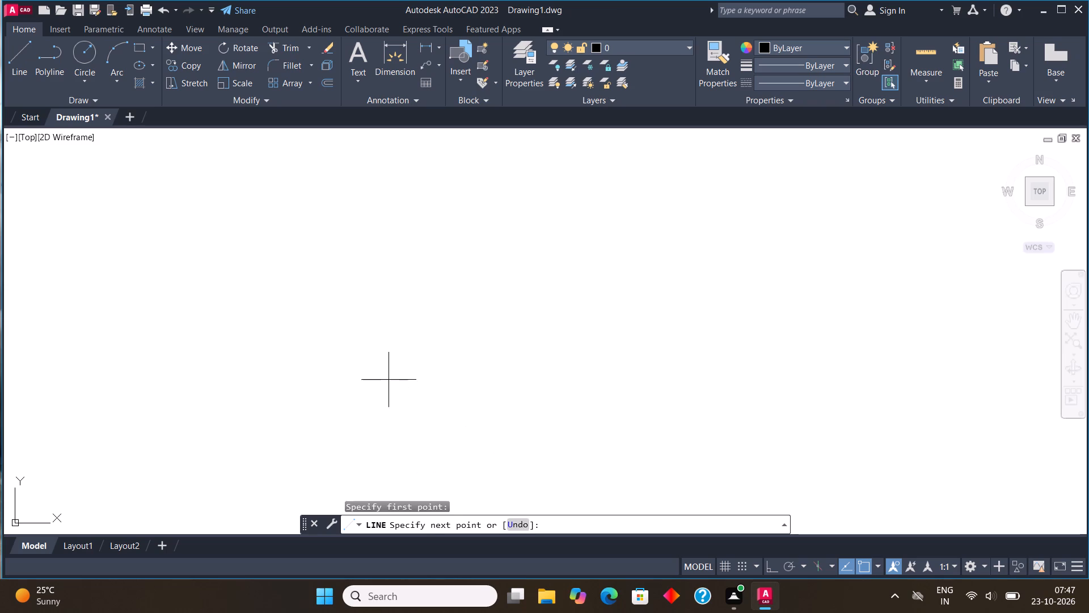
{"action": "key", "text": "F8"}
{"action": "type", "text": "16'"}
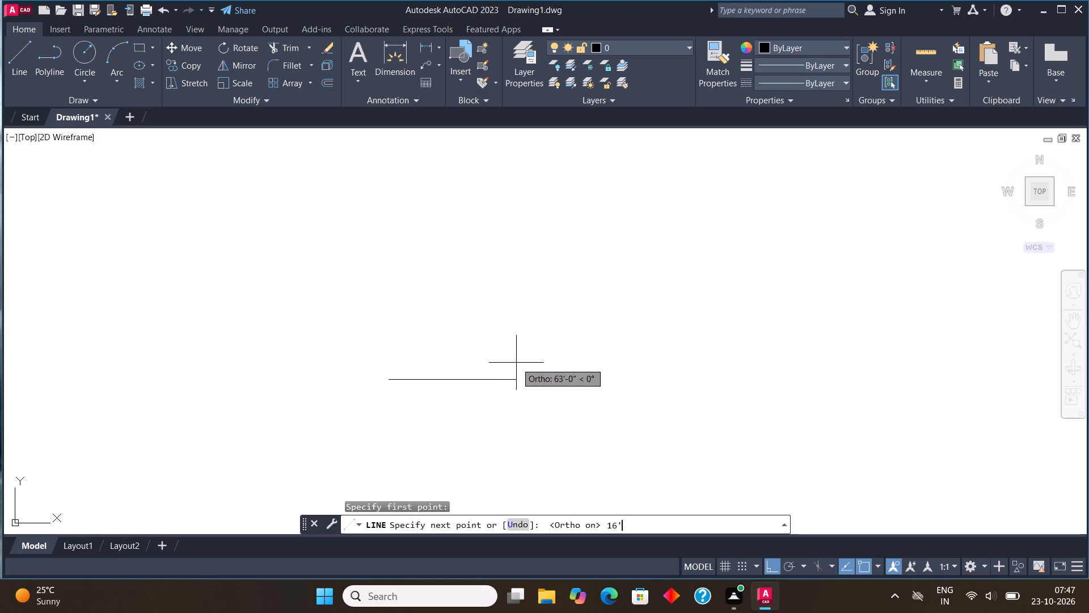
{"action": "type", "text": "3\""}
{"action": "key", "text": "Return"}
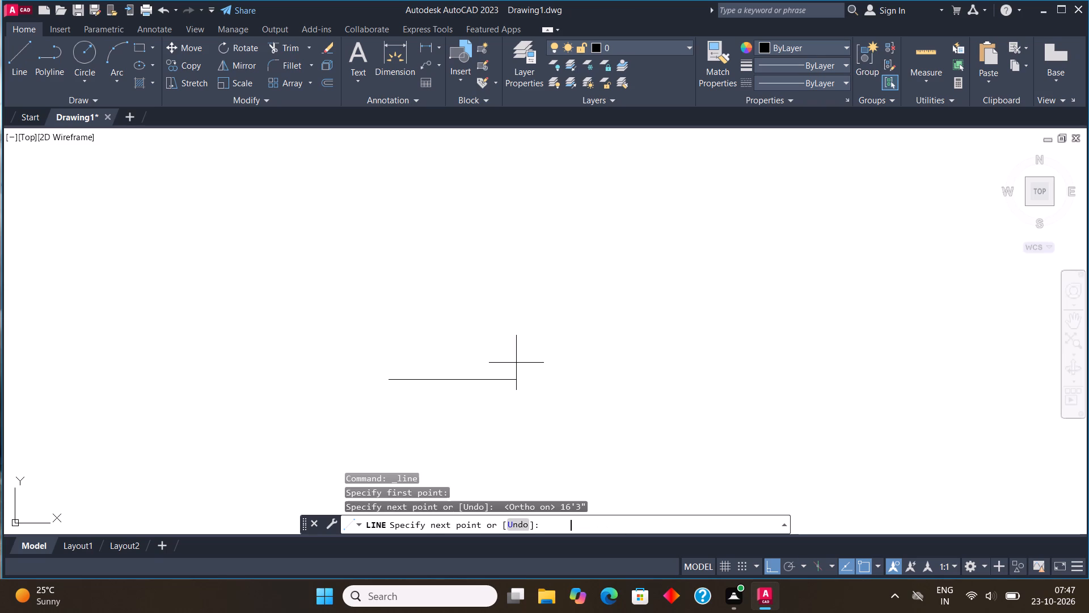
{"action": "scroll", "coordinate": [425, 353], "scroll_direction": "up", "scroll_amount": 1}
{"action": "middle_click_drag", "start_coordinate": [425, 353], "coordinate": [488, 339]}
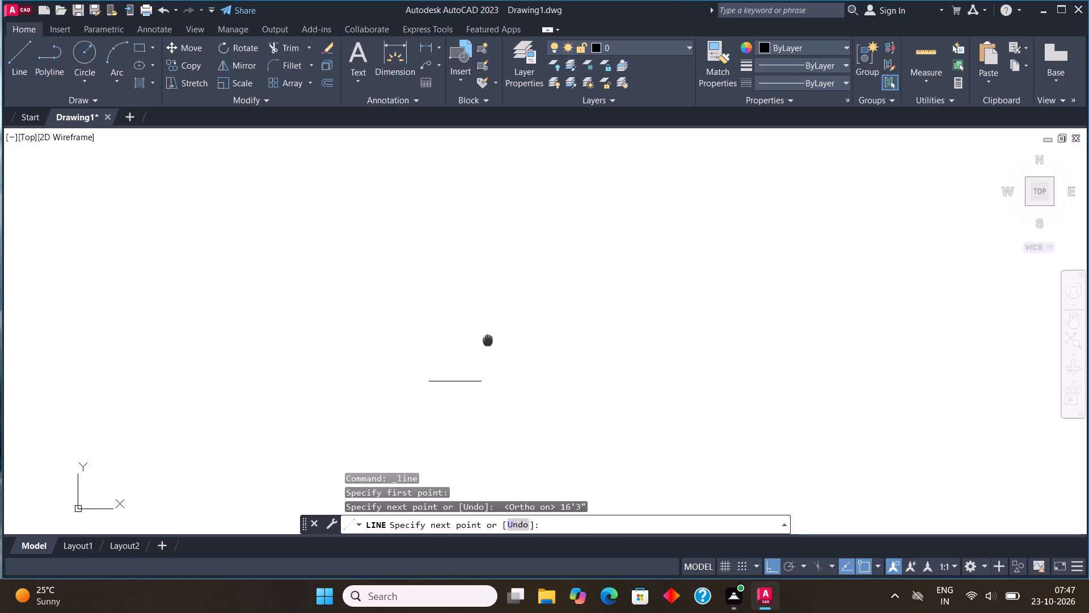
{"action": "middle_click_drag", "start_coordinate": [488, 339], "coordinate": [572, 335]}
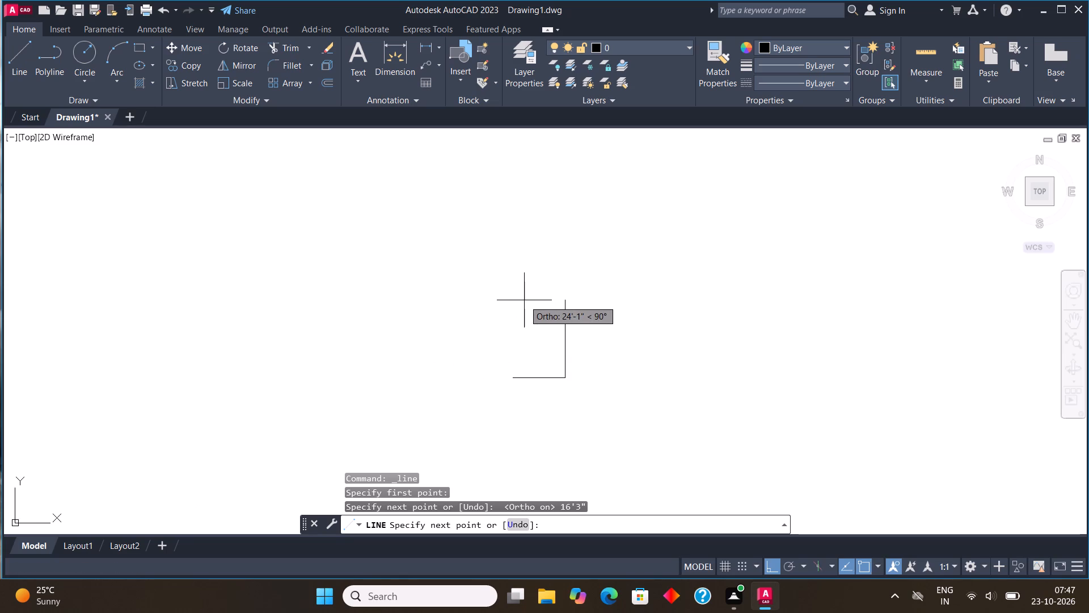
{"action": "type", "text": "15"}
{"action": "type", "text": "'3\""}
{"action": "key", "text": "Return"}
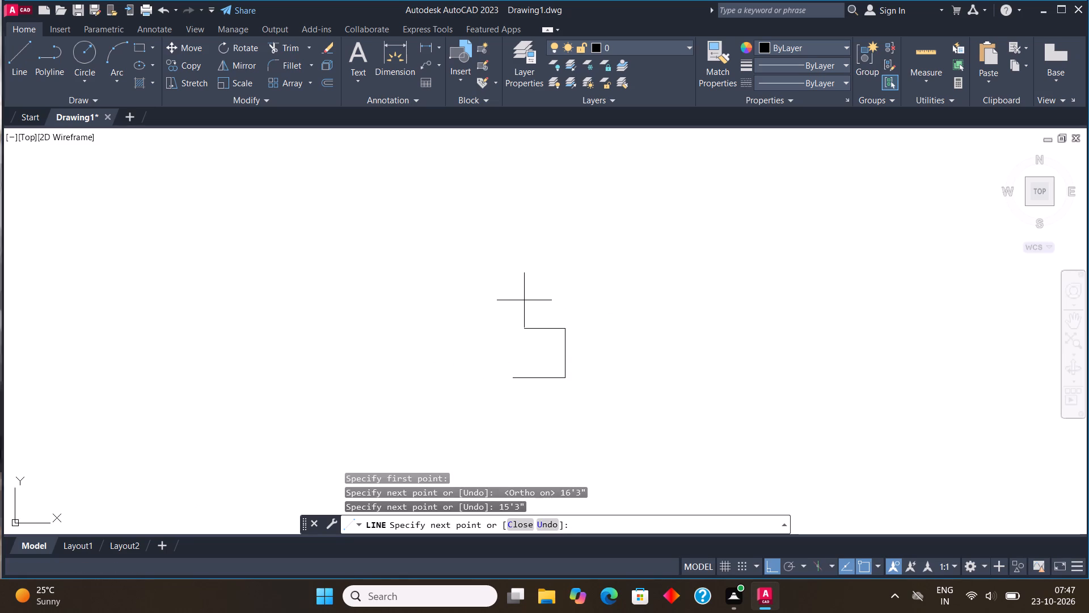
{"action": "left_click", "coordinate": [512, 336]}
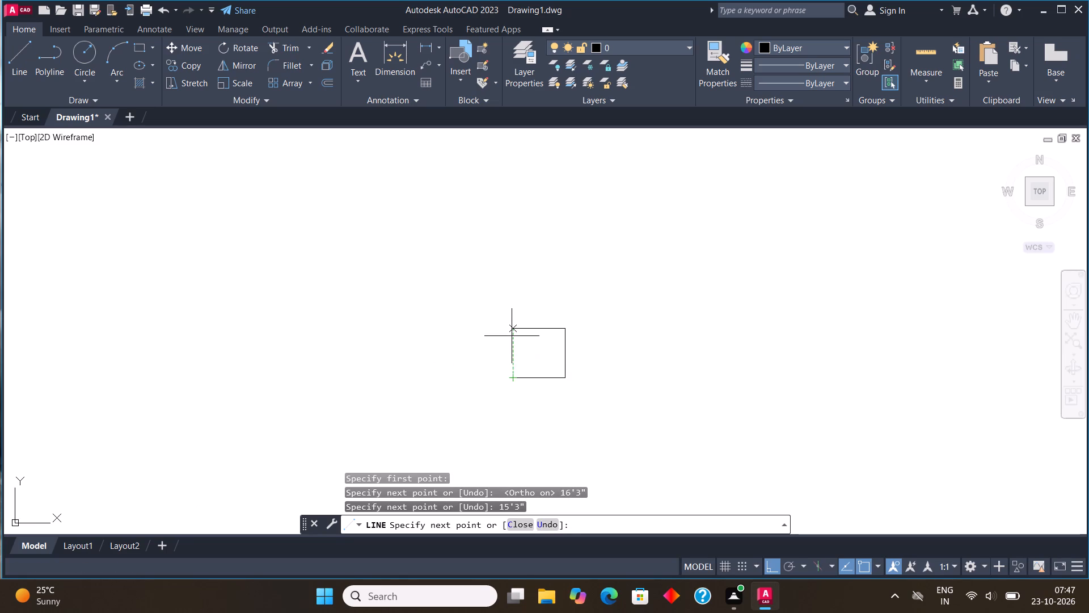
{"action": "left_click", "coordinate": [510, 376]}
{"action": "key", "text": "Escape"}
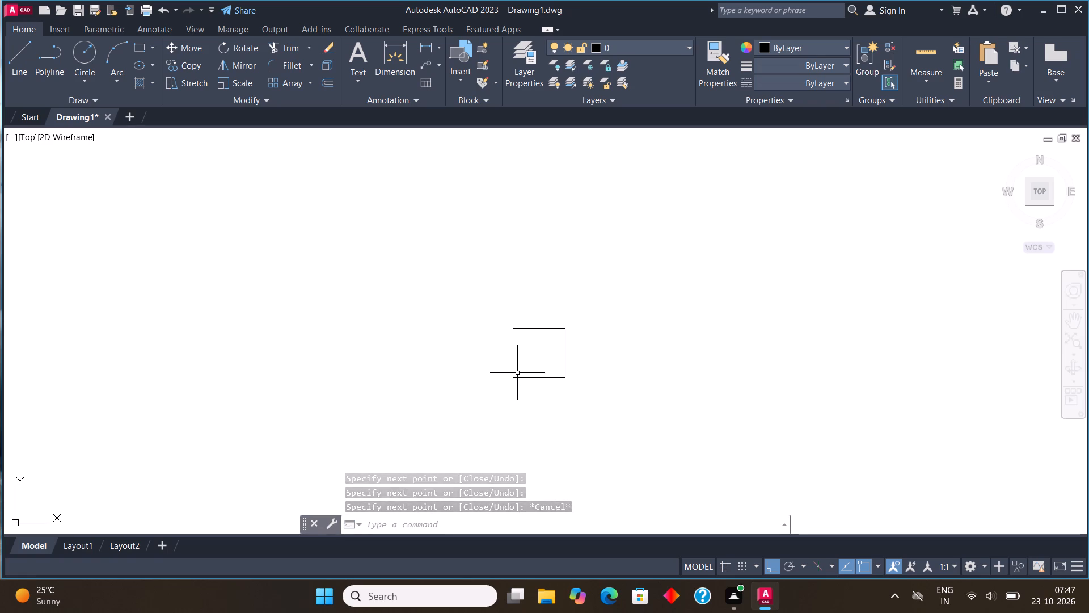
Offset all four sides of the room rectangle outward by 9" to form the outer wall lines.
{"action": "scroll", "coordinate": [562, 373], "scroll_direction": "up", "scroll_amount": 1}
{"action": "middle_click_drag", "start_coordinate": [558, 372], "coordinate": [503, 374]}
{"action": "left_click_drag", "start_coordinate": [481, 380], "coordinate": [466, 326]}
{"action": "left_click", "coordinate": [451, 264]}
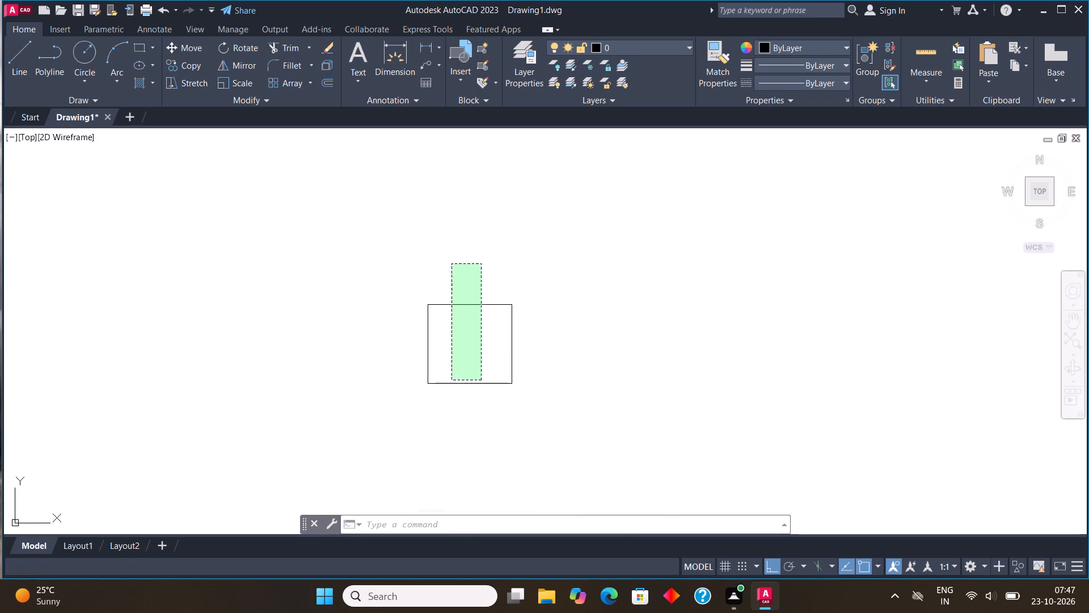
{"action": "left_click", "coordinate": [331, 81]}
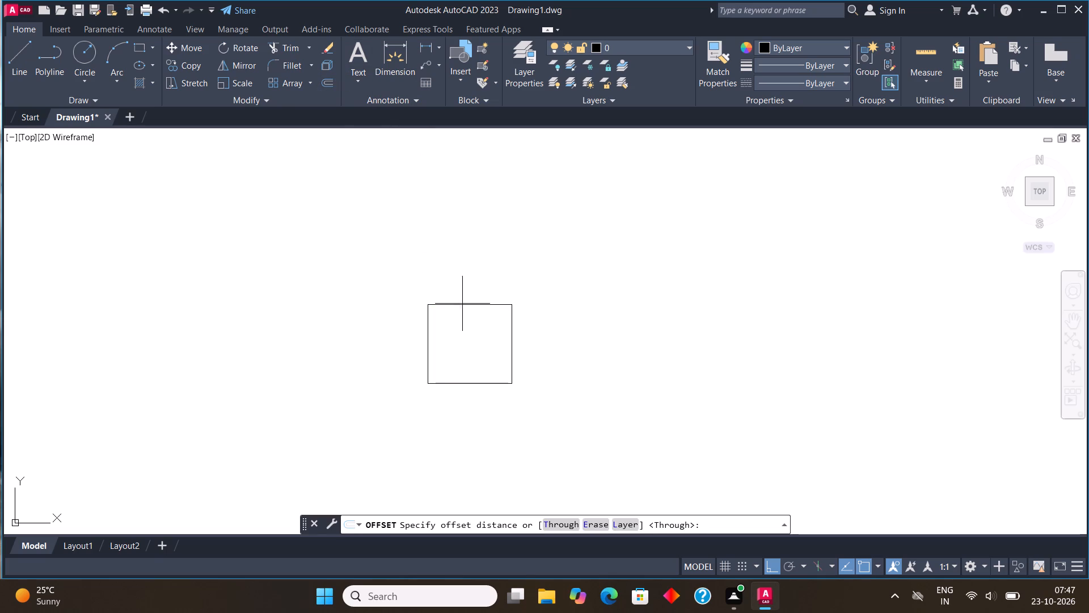
{"action": "left_click", "coordinate": [463, 306]}
{"action": "type", "text": "9\""}
{"action": "key", "text": "Return"}
{"action": "left_click", "coordinate": [467, 223]}
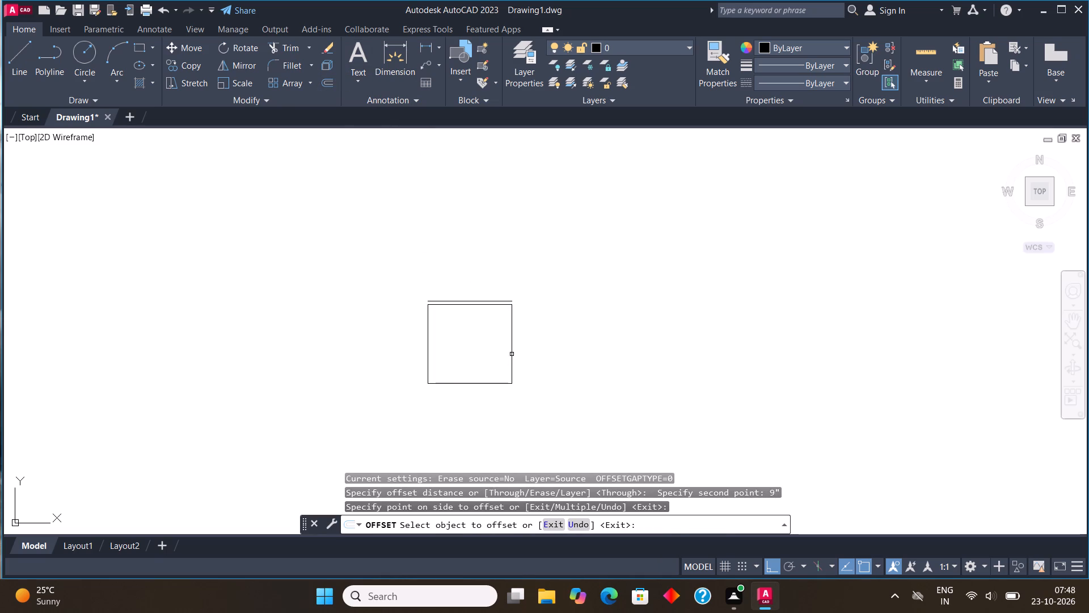
{"action": "left_click", "coordinate": [512, 354]}
{"action": "left_click", "coordinate": [555, 345]}
{"action": "left_click_drag", "start_coordinate": [429, 337], "coordinate": [417, 331]}
{"action": "left_click", "coordinate": [405, 318]}
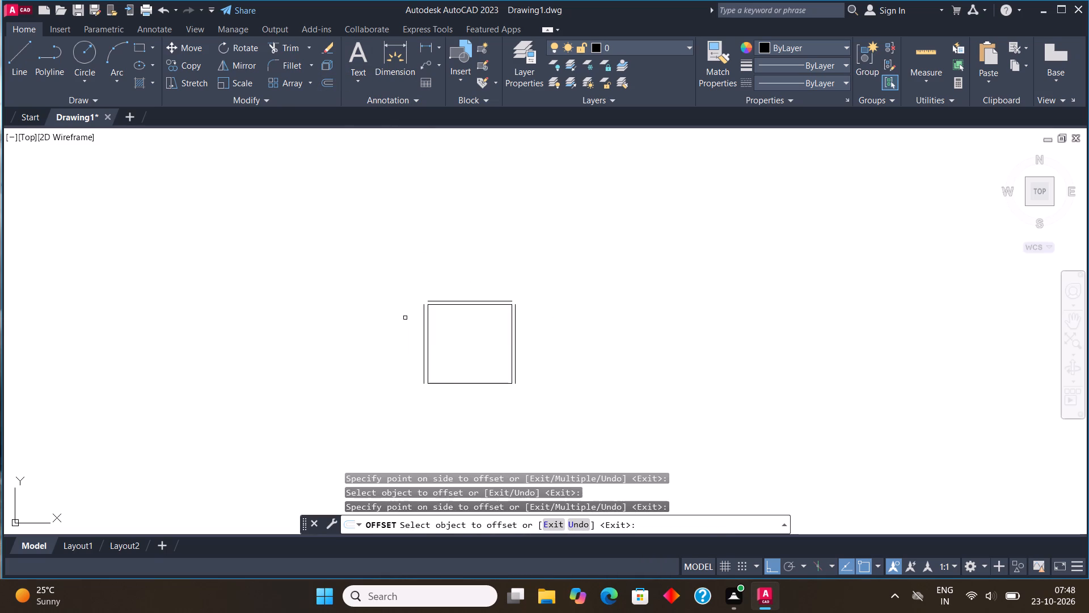
{"action": "left_click", "coordinate": [461, 376]}
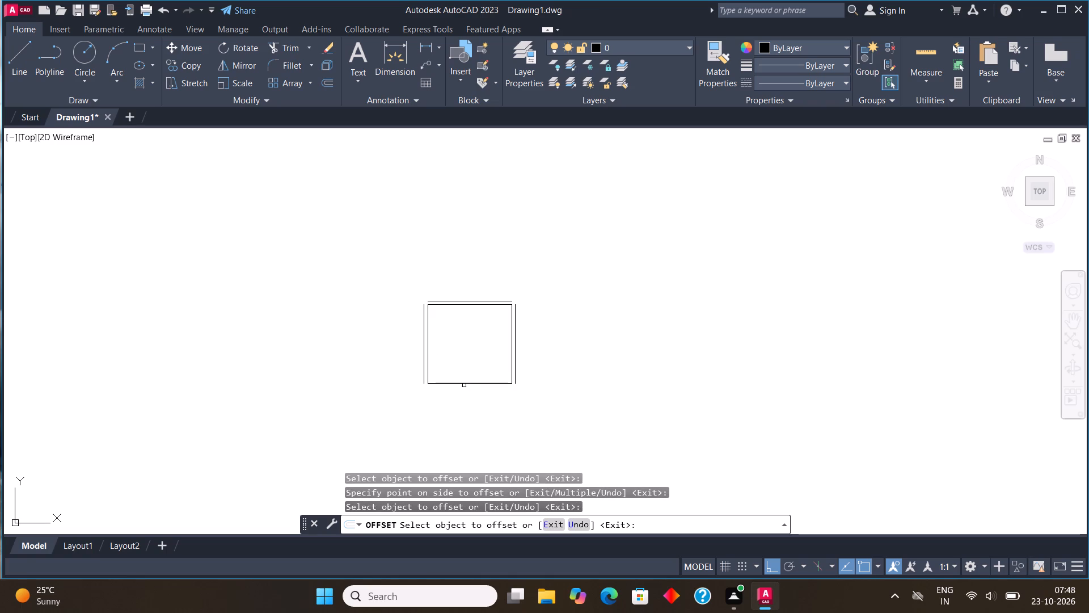
{"action": "left_click", "coordinate": [463, 382]}
{"action": "left_click", "coordinate": [463, 426]}
Fillet the outer wall lines at all four corners so they join into a closed outer rectangle.
{"action": "left_click", "coordinate": [288, 63]}
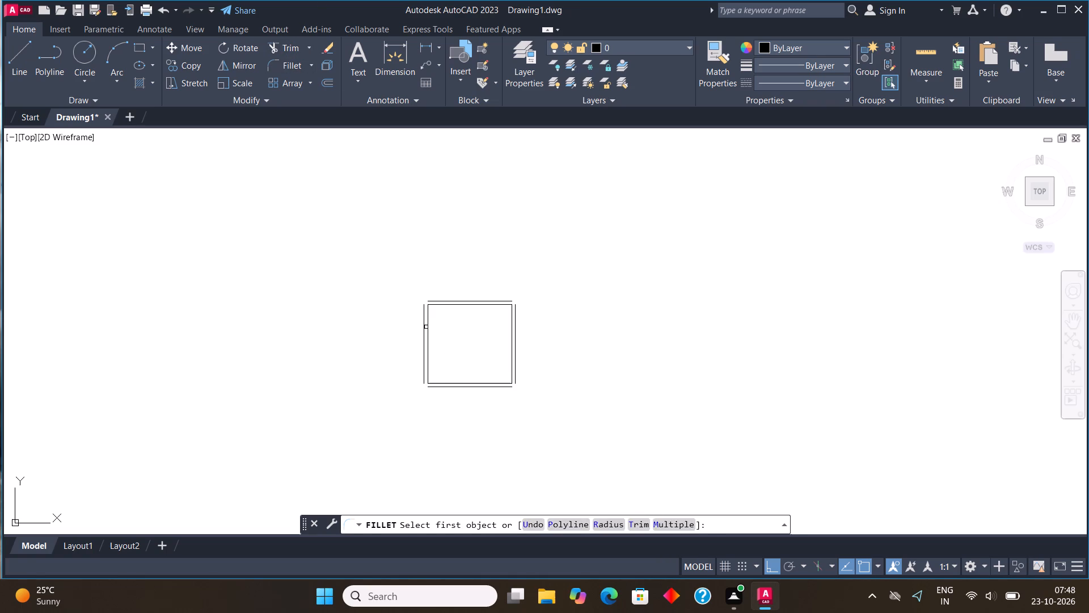
{"action": "left_click", "coordinate": [423, 328]}
{"action": "left_click", "coordinate": [432, 301]}
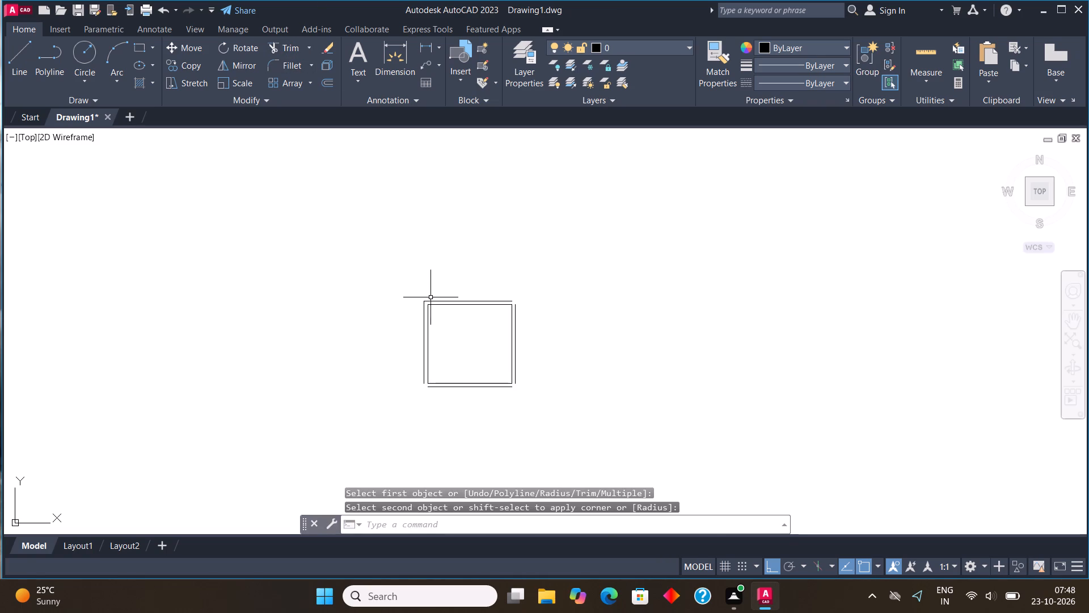
{"action": "left_click", "coordinate": [291, 68]}
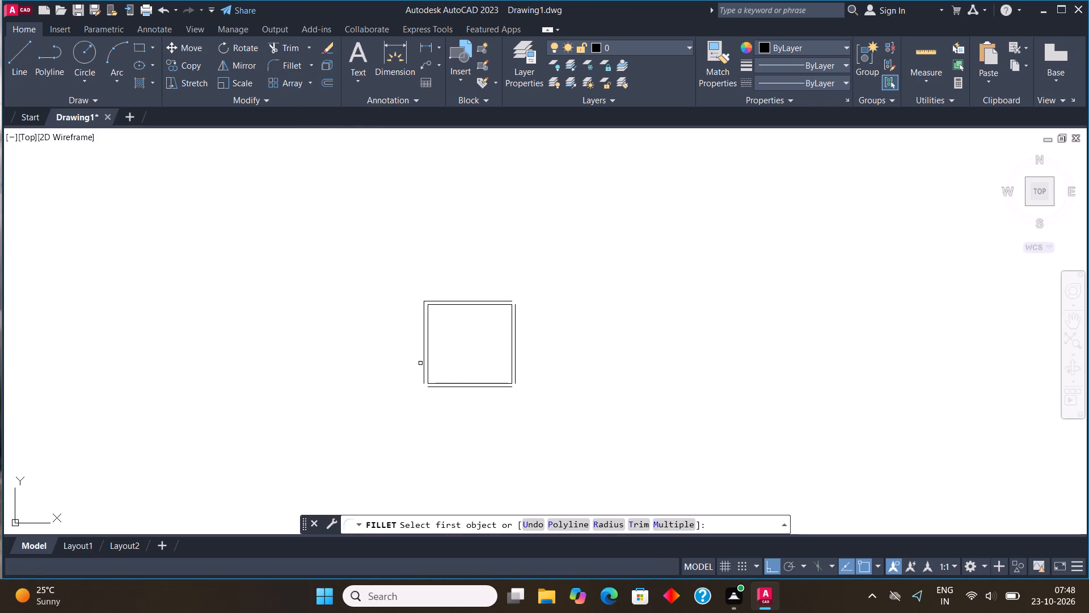
{"action": "left_click", "coordinate": [421, 364]}
{"action": "left_click", "coordinate": [423, 369]}
{"action": "left_click", "coordinate": [430, 389]}
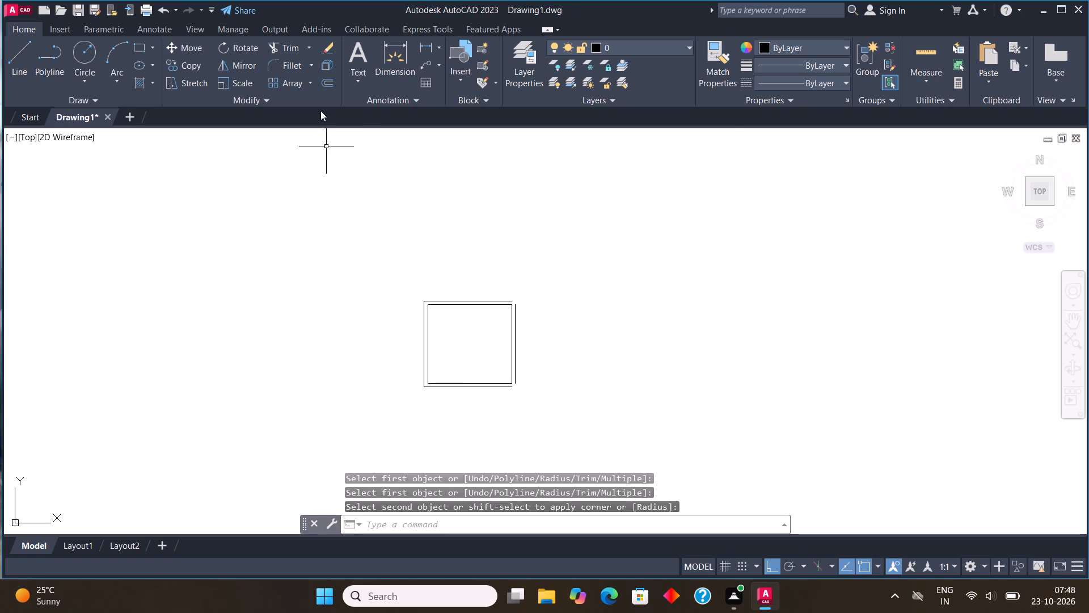
{"action": "left_click", "coordinate": [288, 64]}
{"action": "left_click", "coordinate": [509, 299]}
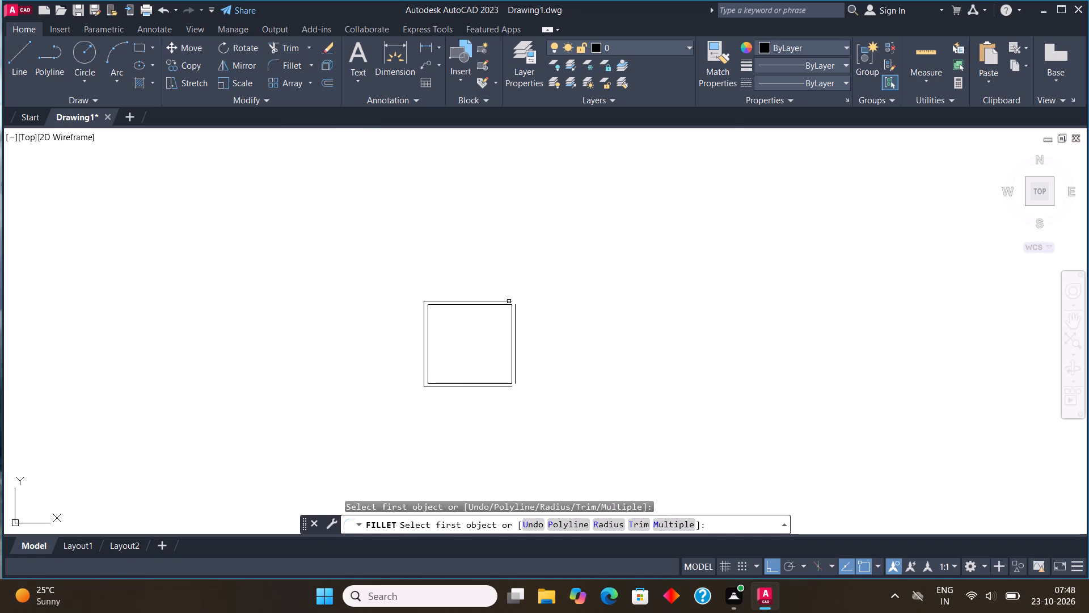
{"action": "left_click", "coordinate": [505, 303]}
{"action": "left_click", "coordinate": [514, 312]}
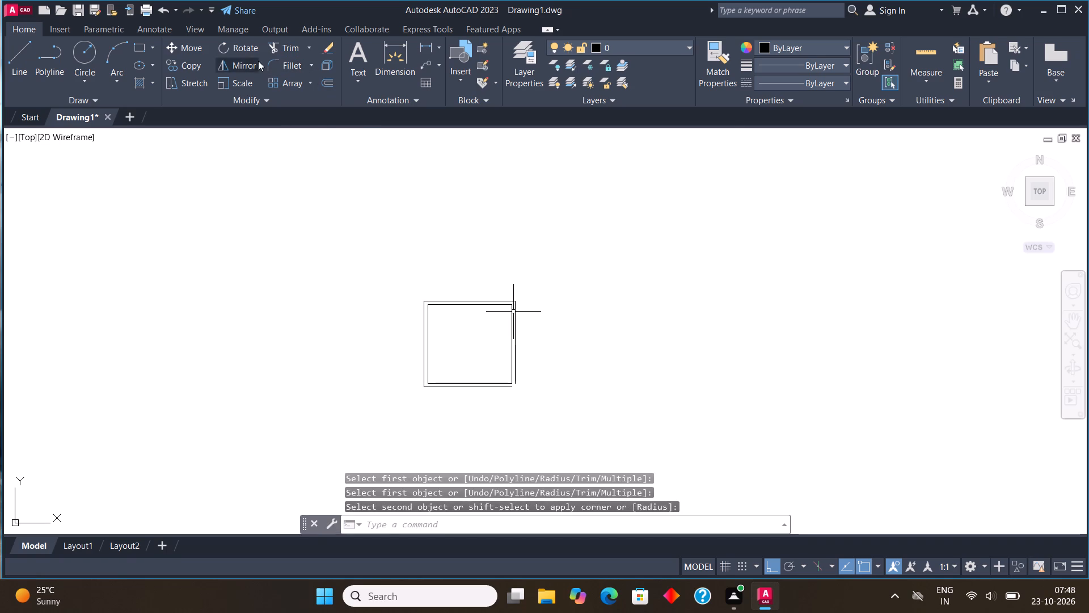
{"action": "left_click", "coordinate": [296, 62]}
{"action": "left_click", "coordinate": [493, 391]}
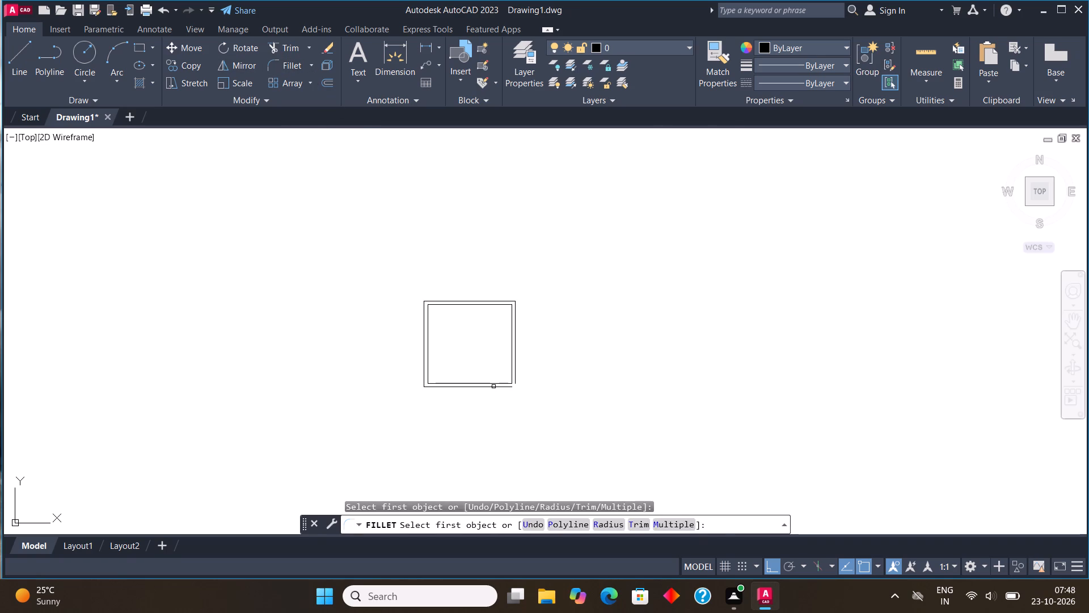
{"action": "left_click", "coordinate": [493, 387]}
{"action": "left_click", "coordinate": [516, 366]}
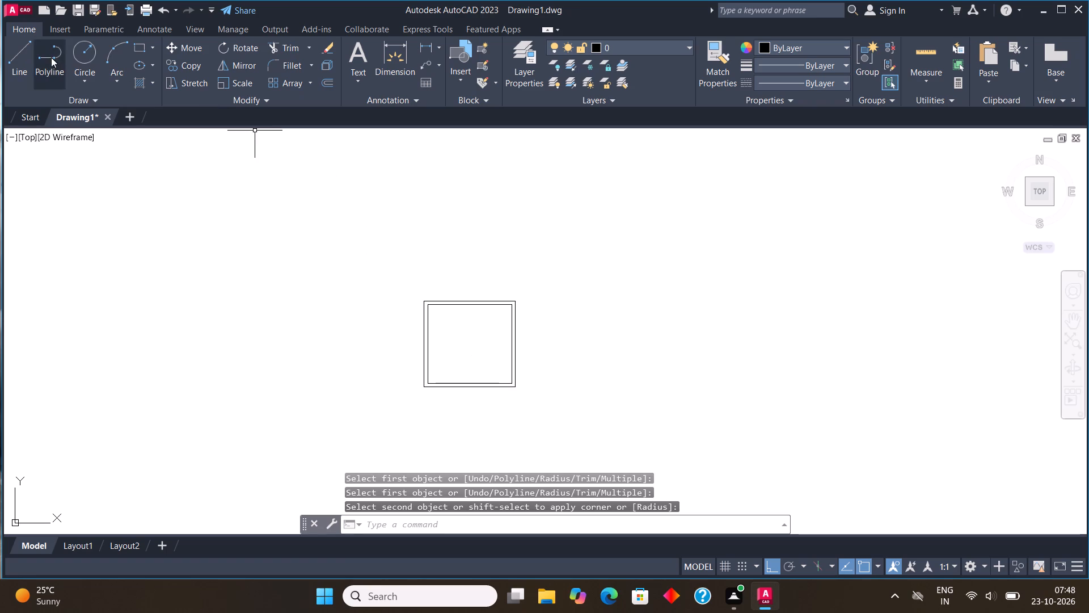
Draw a 7'3" horizontal line extending right from the outer wall's lower-right corner.
{"action": "left_click", "coordinate": [22, 57]}
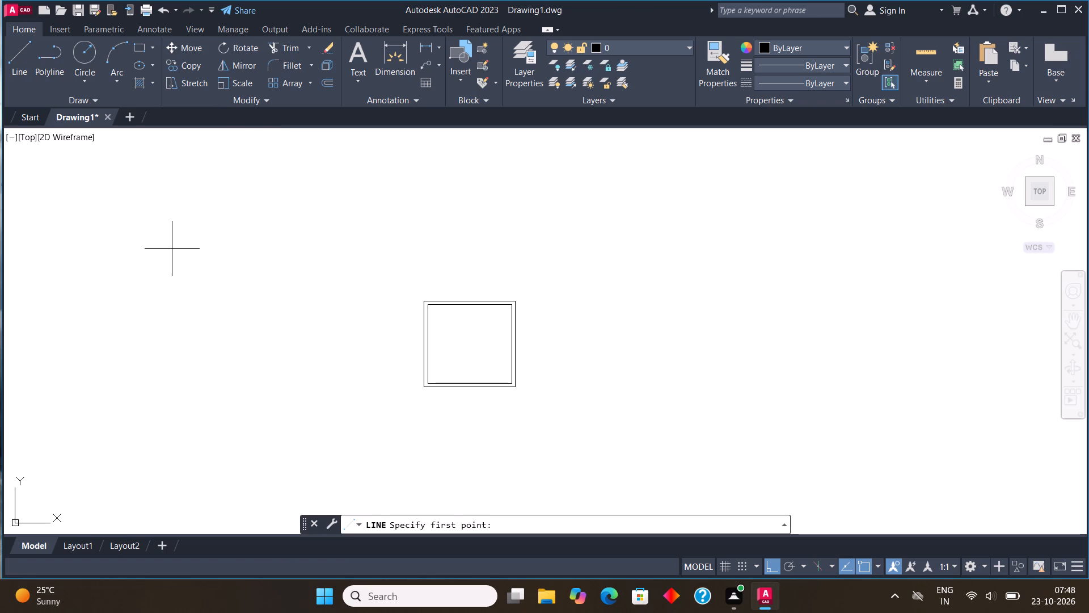
{"action": "scroll", "coordinate": [521, 376], "scroll_direction": "up", "scroll_amount": 1}
{"action": "left_click", "coordinate": [510, 402]}
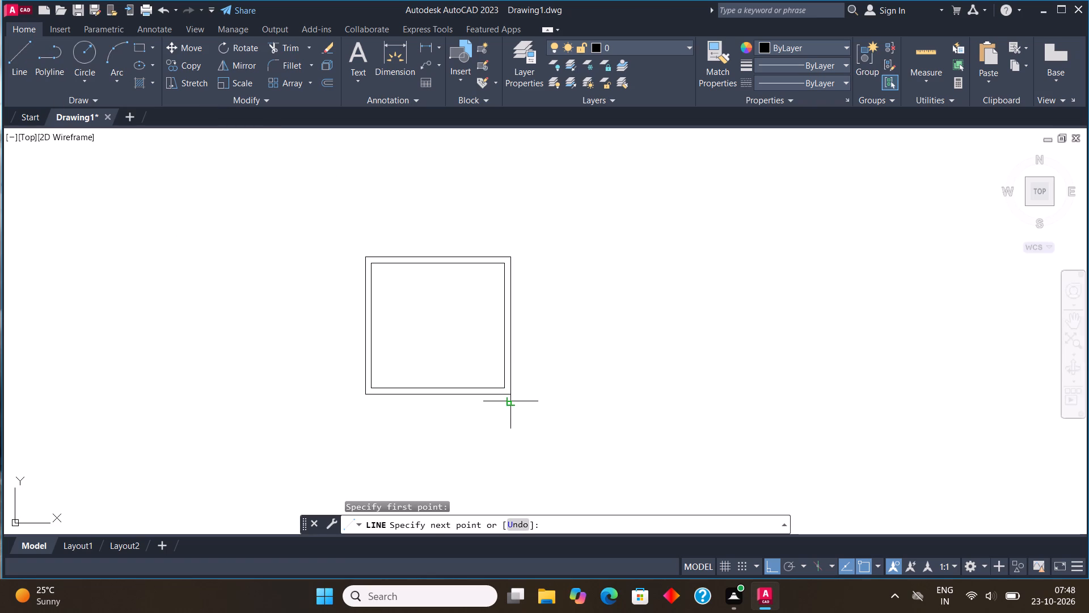
{"action": "left_click", "coordinate": [20, 65]}
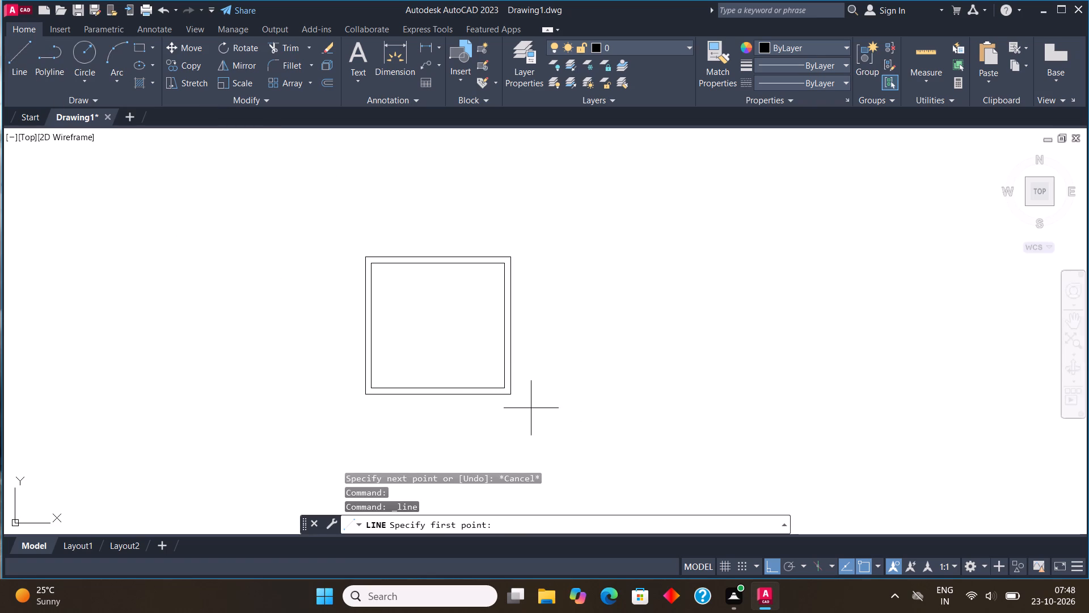
{"action": "left_click", "coordinate": [509, 396]}
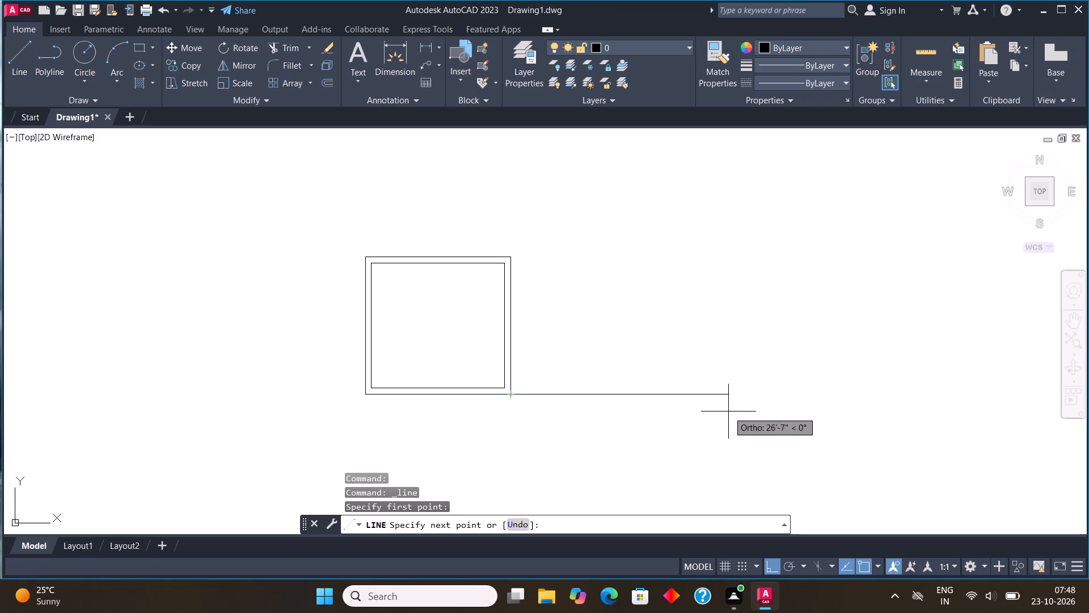
{"action": "type", "text": "7'3\""}
{"action": "key", "text": "Return"}
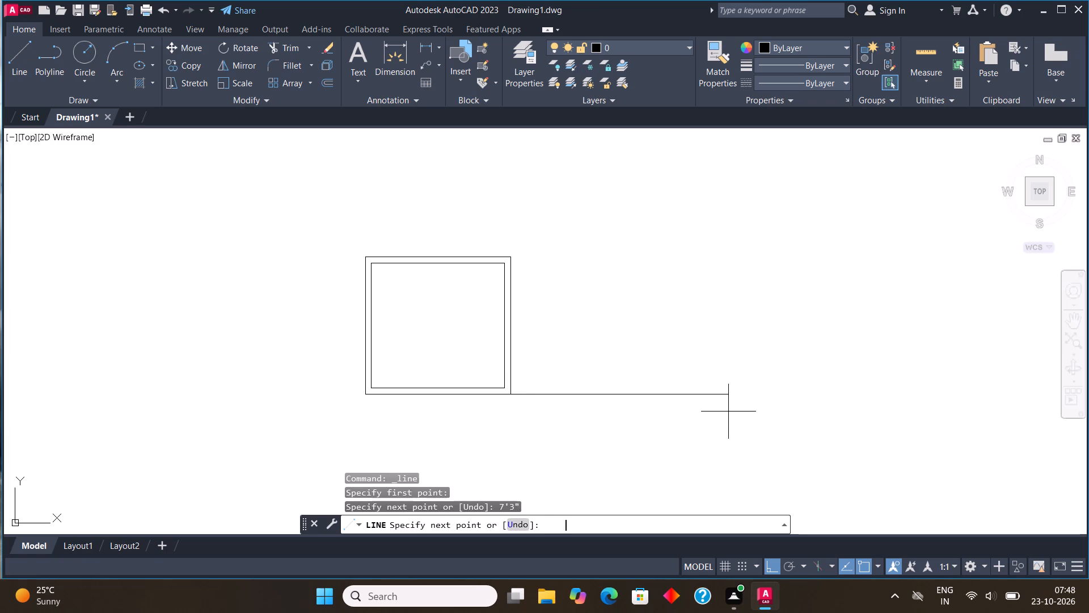
{"action": "key", "text": "Escape"}
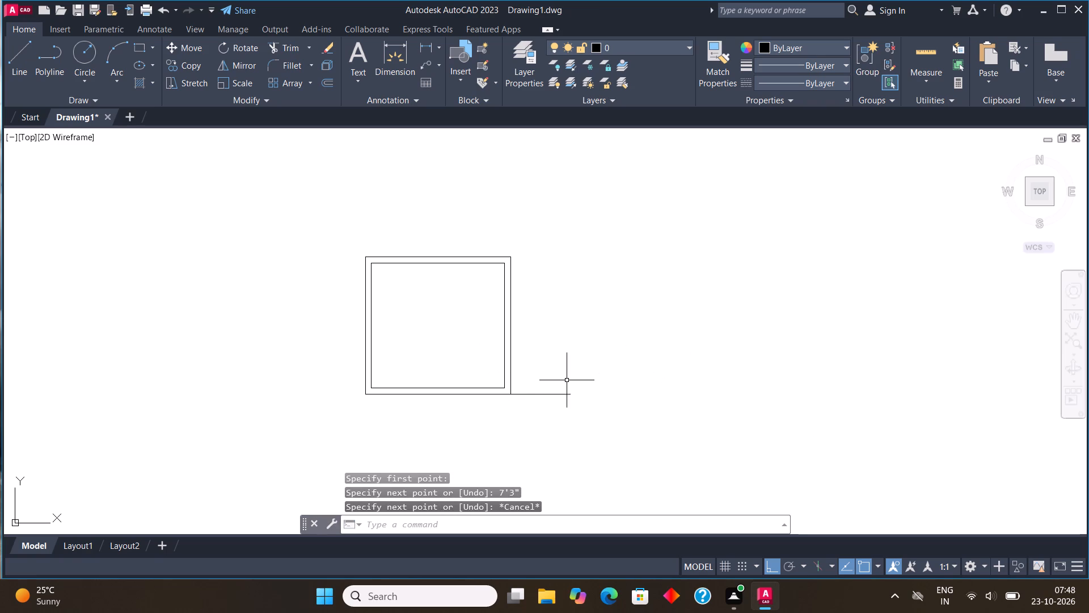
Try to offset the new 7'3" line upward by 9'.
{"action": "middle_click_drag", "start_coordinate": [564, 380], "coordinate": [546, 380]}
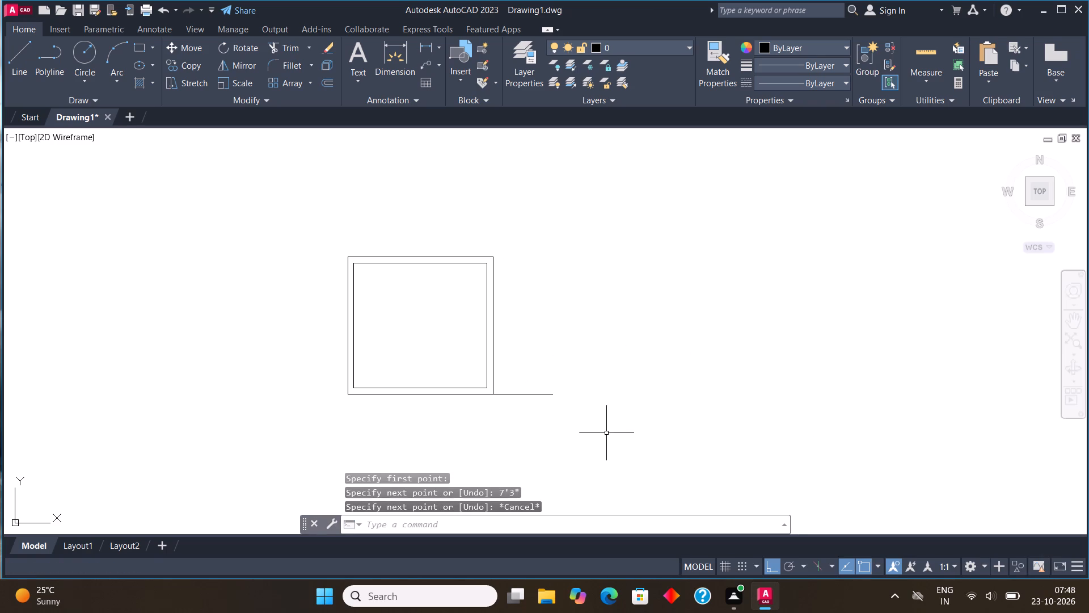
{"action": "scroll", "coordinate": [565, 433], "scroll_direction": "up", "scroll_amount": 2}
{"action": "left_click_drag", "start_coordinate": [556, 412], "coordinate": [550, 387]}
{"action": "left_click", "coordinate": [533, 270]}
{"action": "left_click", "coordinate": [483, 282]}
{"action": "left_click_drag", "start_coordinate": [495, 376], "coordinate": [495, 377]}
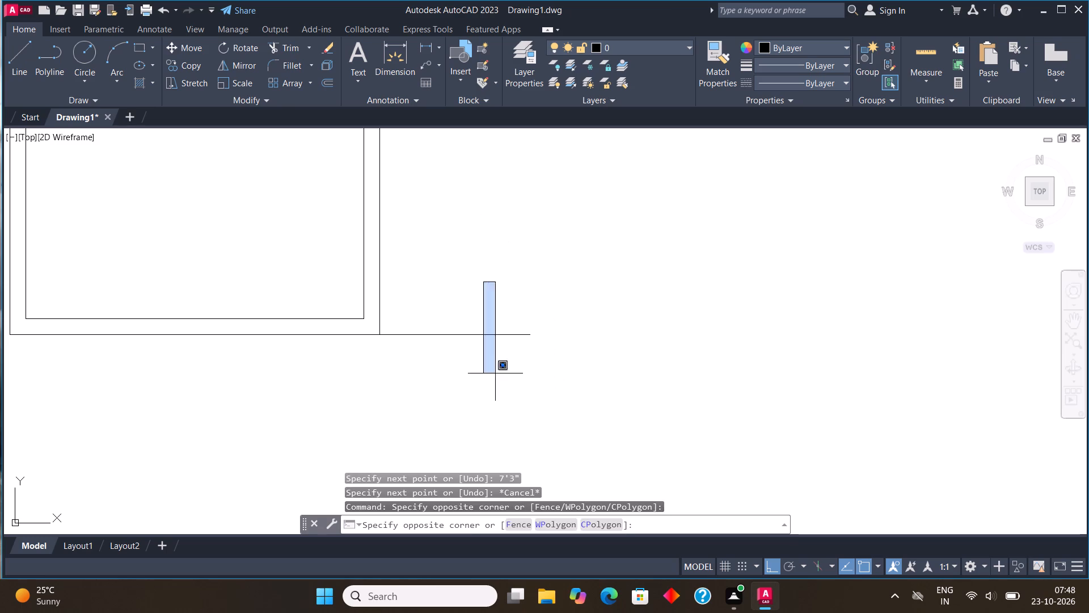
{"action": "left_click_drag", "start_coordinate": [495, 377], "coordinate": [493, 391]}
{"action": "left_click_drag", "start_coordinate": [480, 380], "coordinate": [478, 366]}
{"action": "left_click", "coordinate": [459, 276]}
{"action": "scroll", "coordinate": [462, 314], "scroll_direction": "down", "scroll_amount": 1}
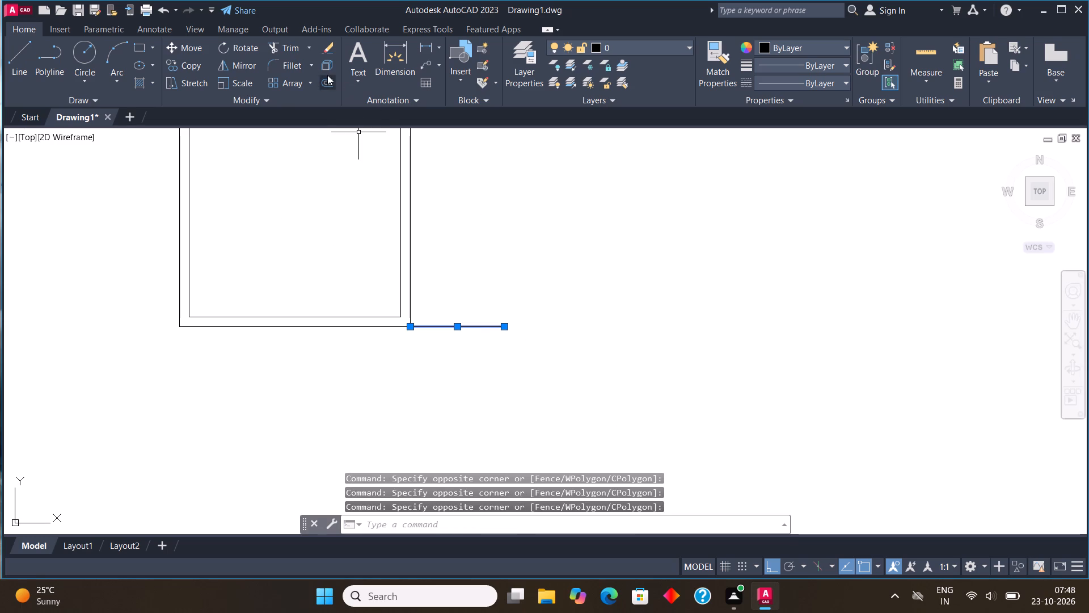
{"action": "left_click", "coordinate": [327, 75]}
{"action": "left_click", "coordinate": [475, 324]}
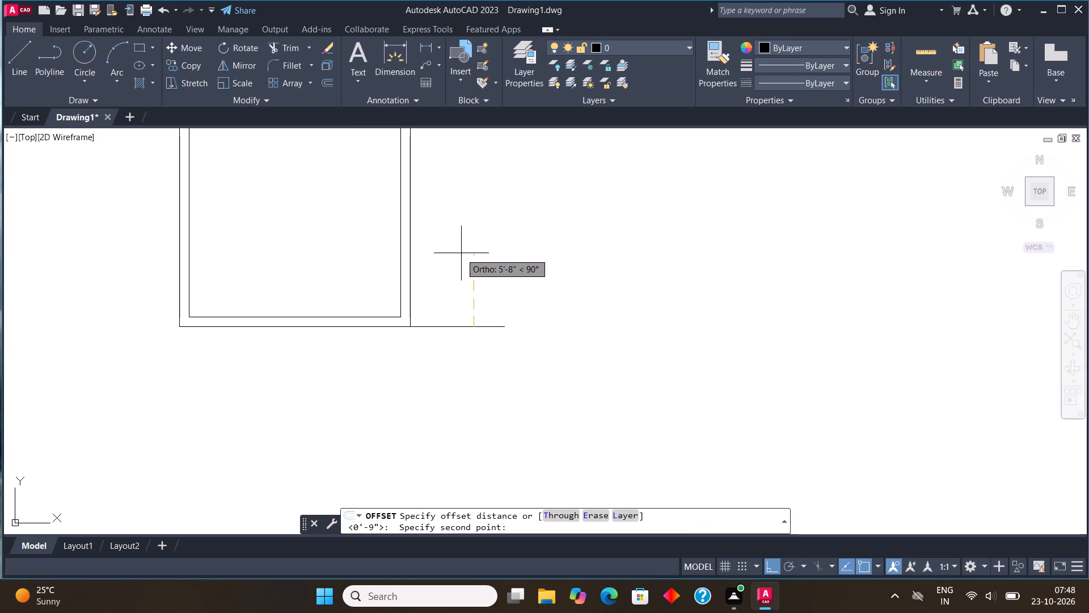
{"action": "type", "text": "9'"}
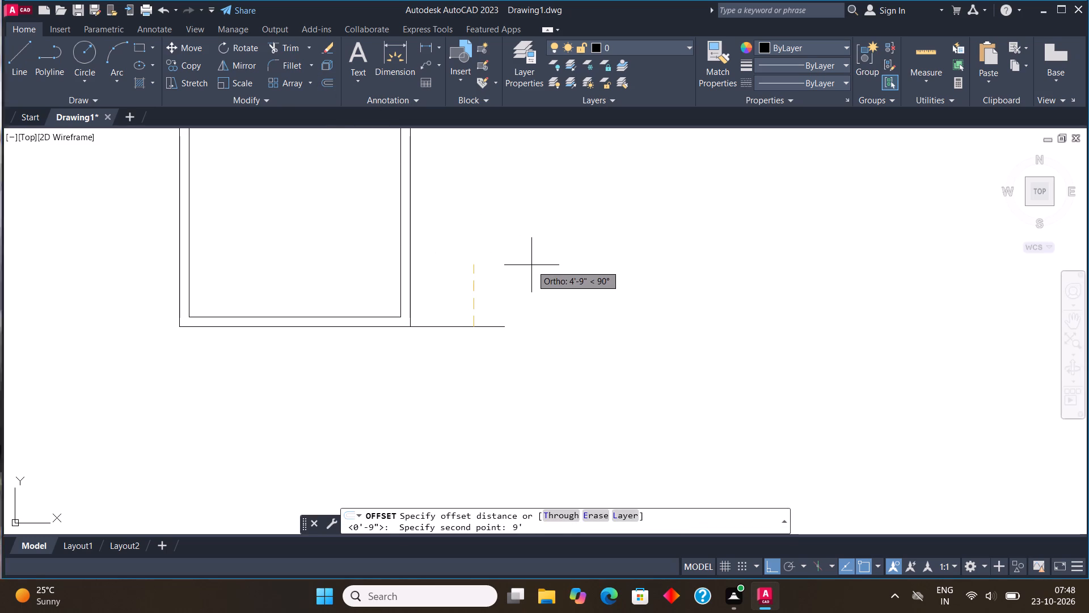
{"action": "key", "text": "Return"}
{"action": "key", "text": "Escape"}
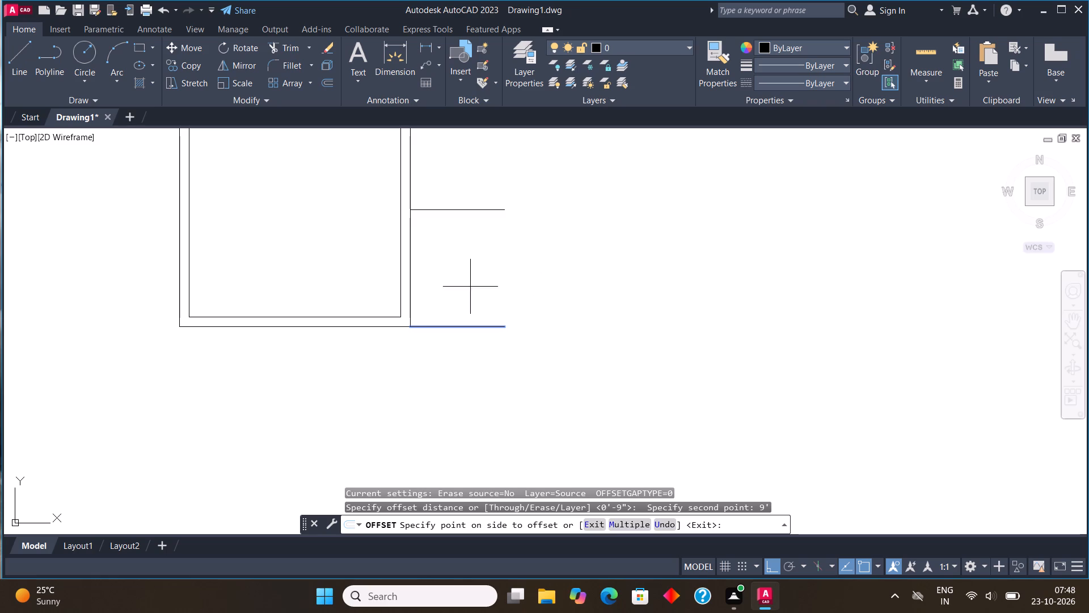
Offset the 7'3" line upward by 9" to form the bottom wall of the adjoining small room.
{"action": "left_click_drag", "start_coordinate": [493, 372], "coordinate": [484, 343]}
{"action": "left_click", "coordinate": [472, 289]}
{"action": "left_click", "coordinate": [322, 79]}
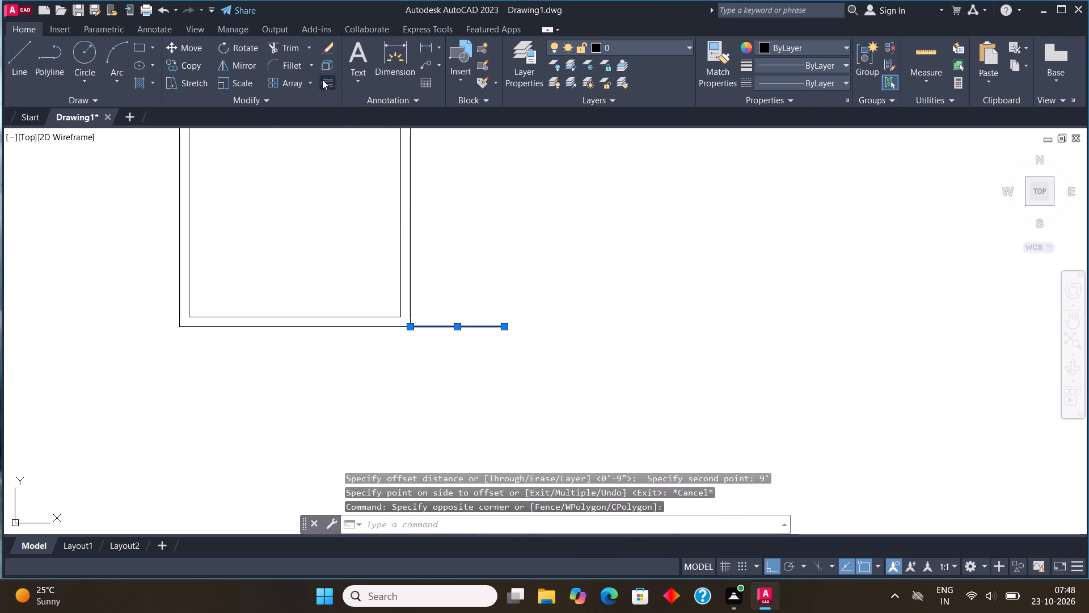
{"action": "left_click", "coordinate": [472, 326]}
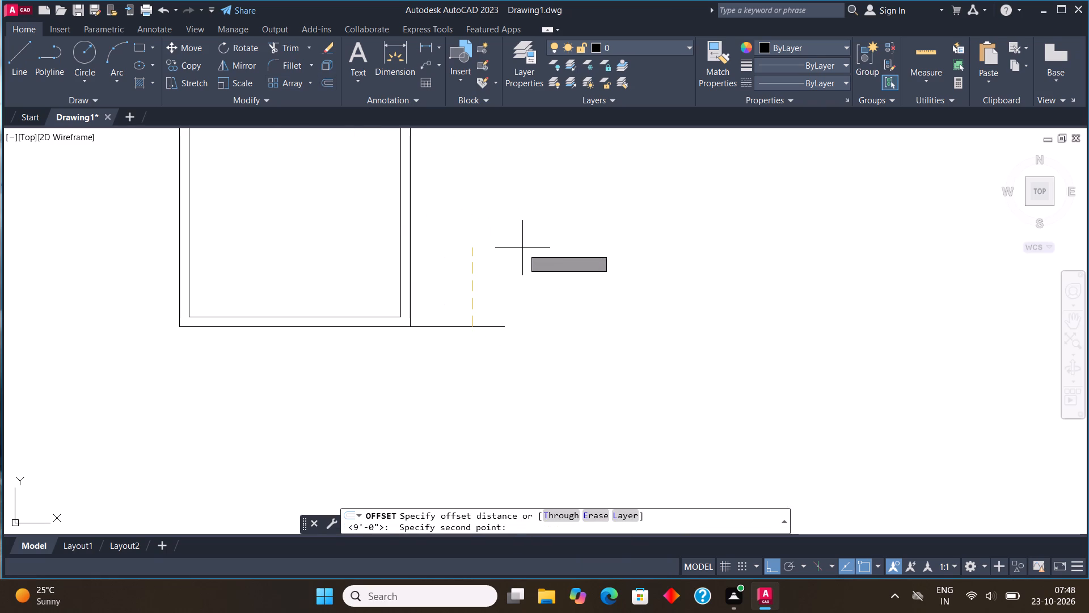
{"action": "key", "text": "9"}
{"action": "key", "text": "shift+quotedbl"}
{"action": "key", "text": "Return"}
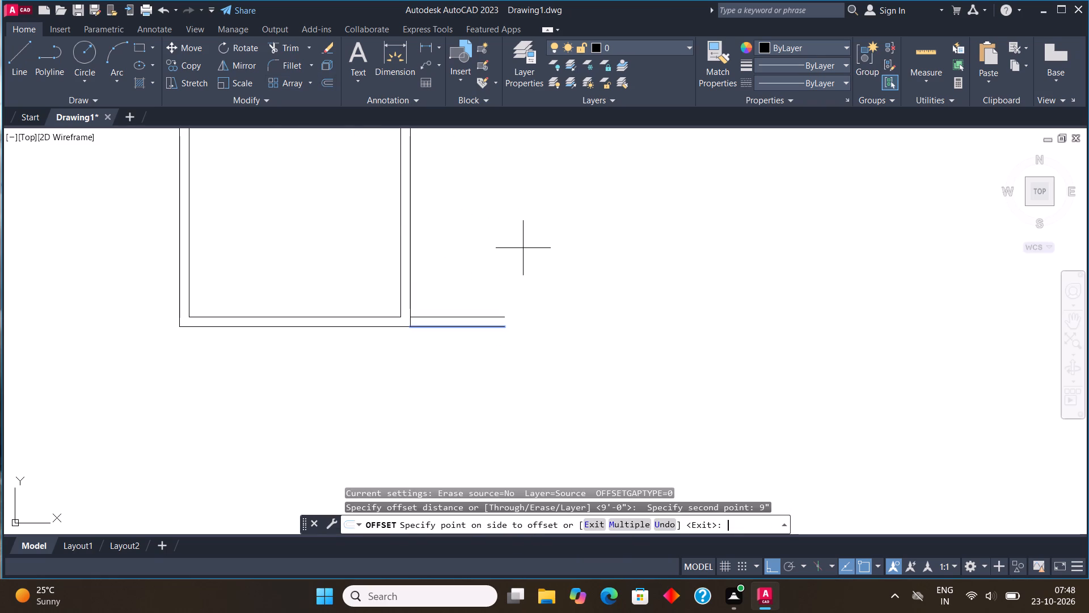
{"action": "left_click_drag", "start_coordinate": [526, 180], "coordinate": [525, 188]}
{"action": "key", "text": "Escape"}
Draw a 7' line up from the right end of the small room's inner bottom line, then a horizontal line back to the large room's wall.
{"action": "left_click", "coordinate": [39, 66]}
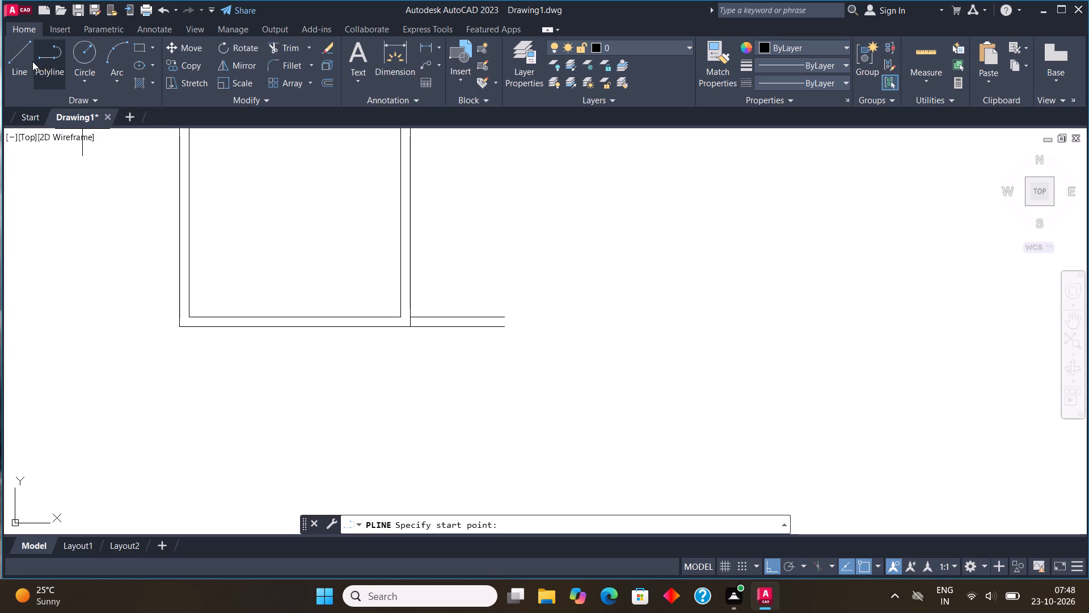
{"action": "key", "text": "Escape"}
{"action": "left_click", "coordinate": [28, 58]}
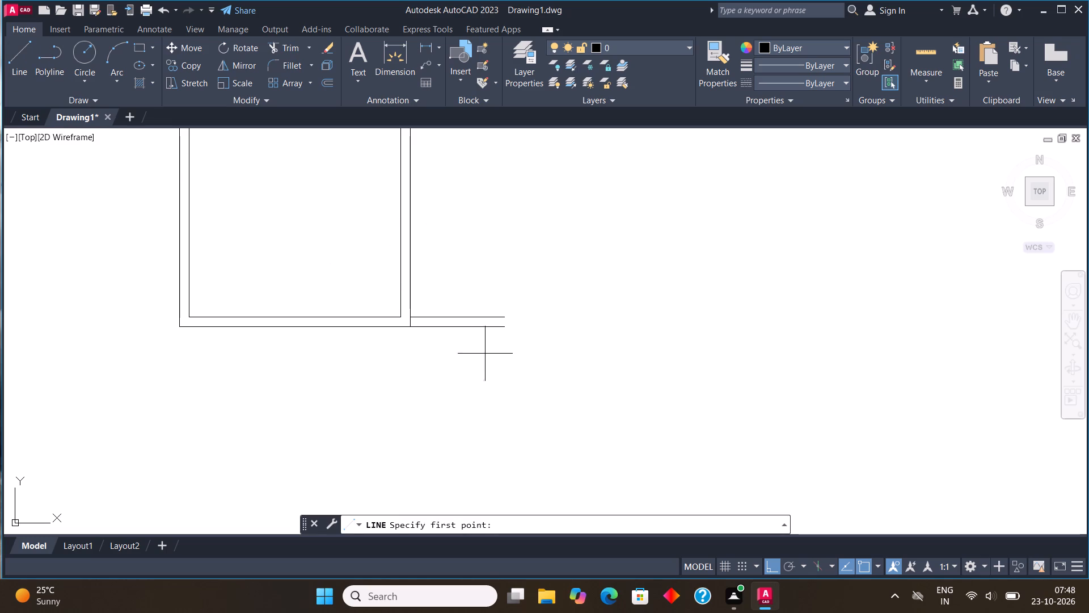
{"action": "left_click", "coordinate": [501, 314]}
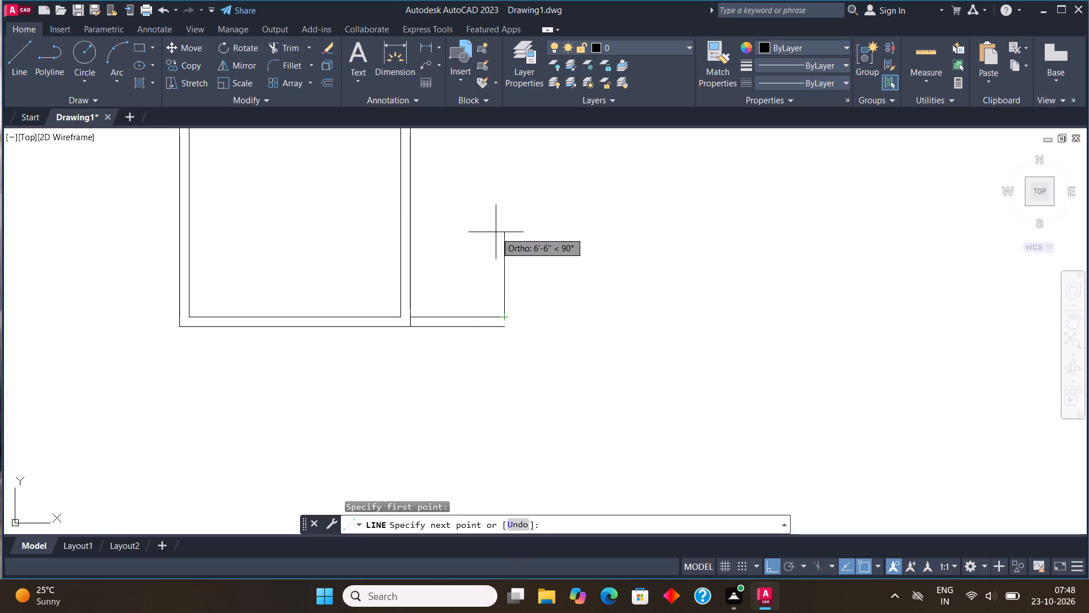
{"action": "key", "text": "7"}
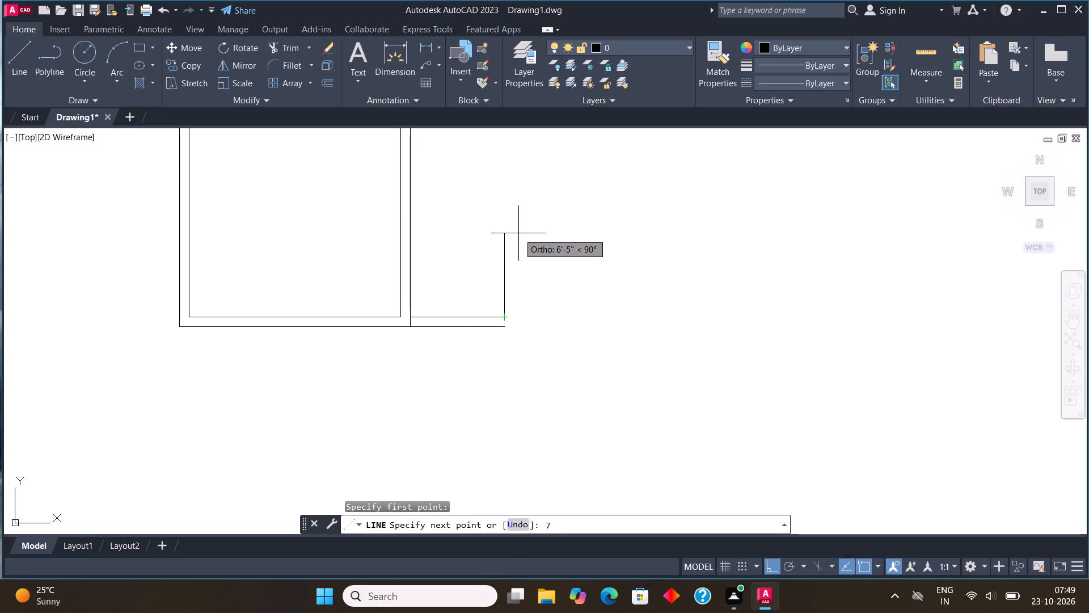
{"action": "key", "text": "apostrophe"}
{"action": "key", "text": "Return"}
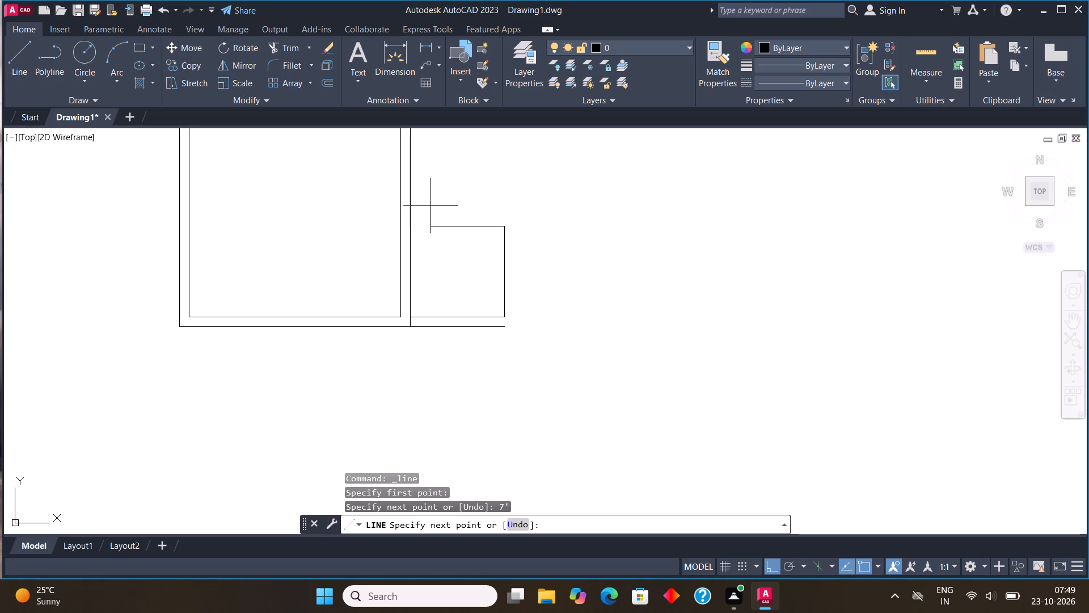
{"action": "left_click", "coordinate": [414, 228]}
{"action": "key", "text": "Escape"}
Offset the small room's right side line outward by 9".
{"action": "left_click_drag", "start_coordinate": [512, 272], "coordinate": [509, 266]}
{"action": "left_click", "coordinate": [476, 215]}
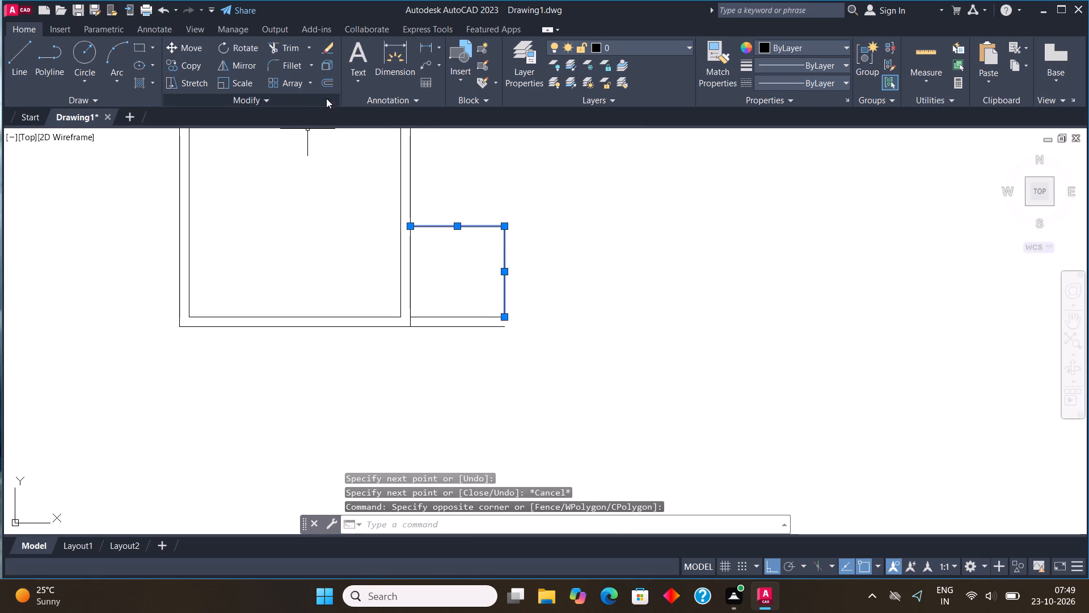
{"action": "left_click", "coordinate": [334, 86]}
{"action": "middle_click_drag", "start_coordinate": [422, 195], "coordinate": [433, 299]}
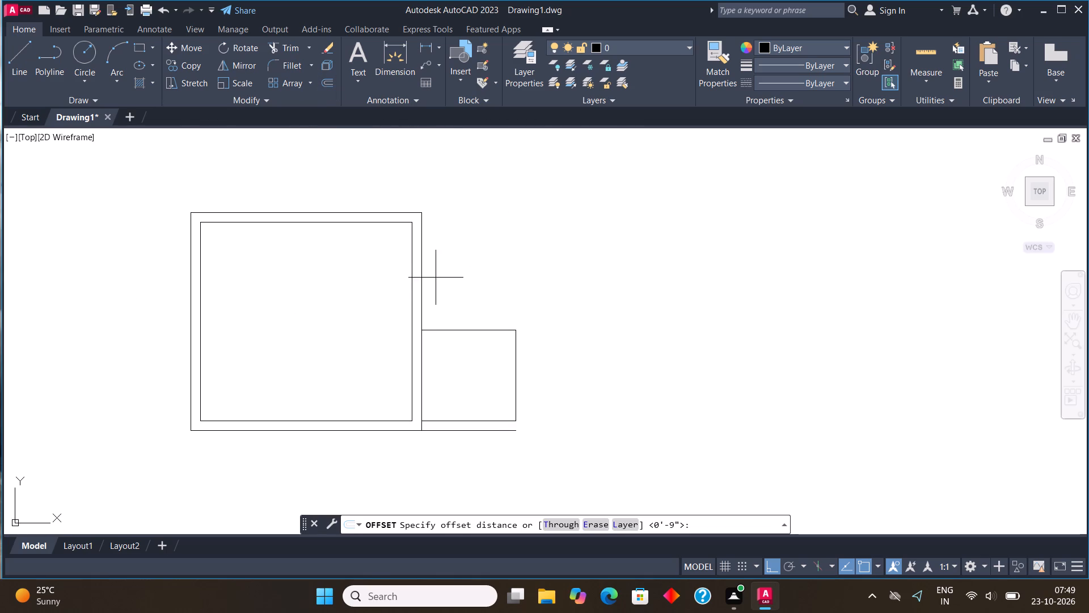
{"action": "left_click", "coordinate": [522, 378]}
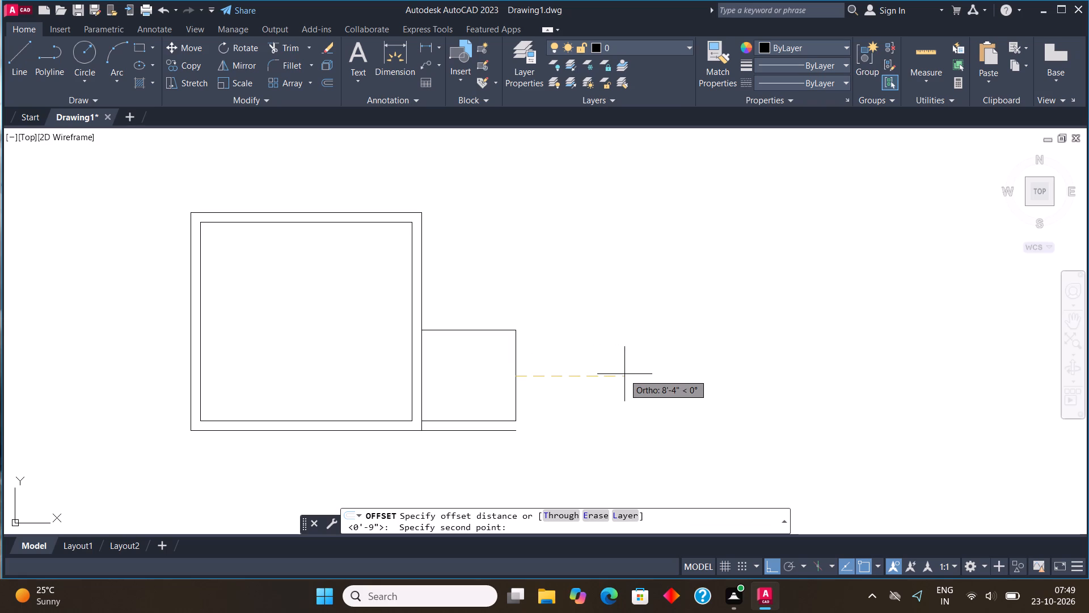
{"action": "key", "text": "9"}
{"action": "key", "text": "shift+quotedbl"}
{"action": "key", "text": "Return"}
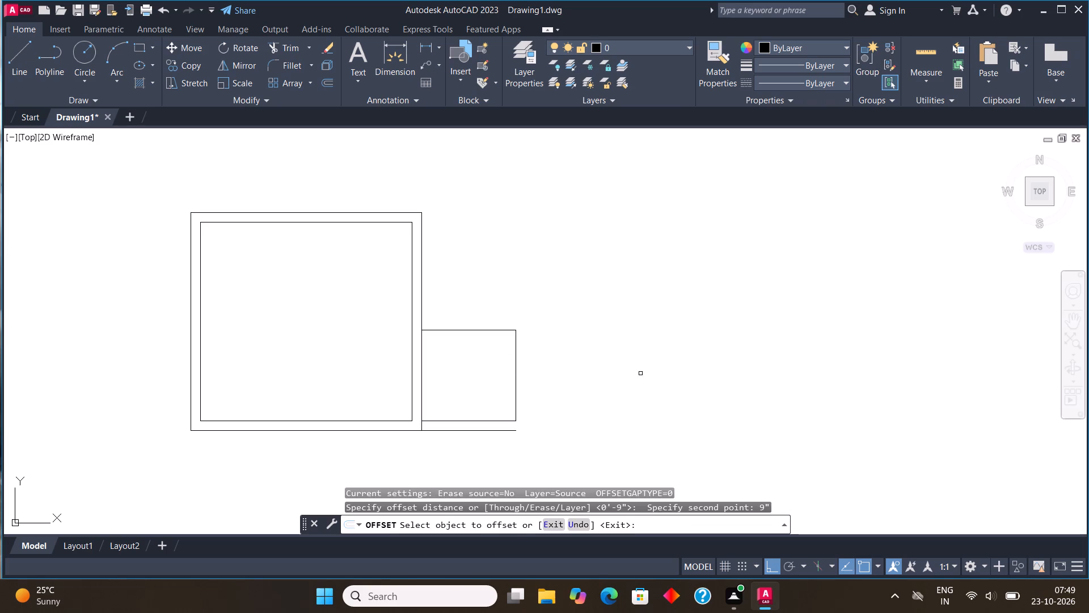
{"action": "left_click_drag", "start_coordinate": [515, 351], "coordinate": [550, 365]}
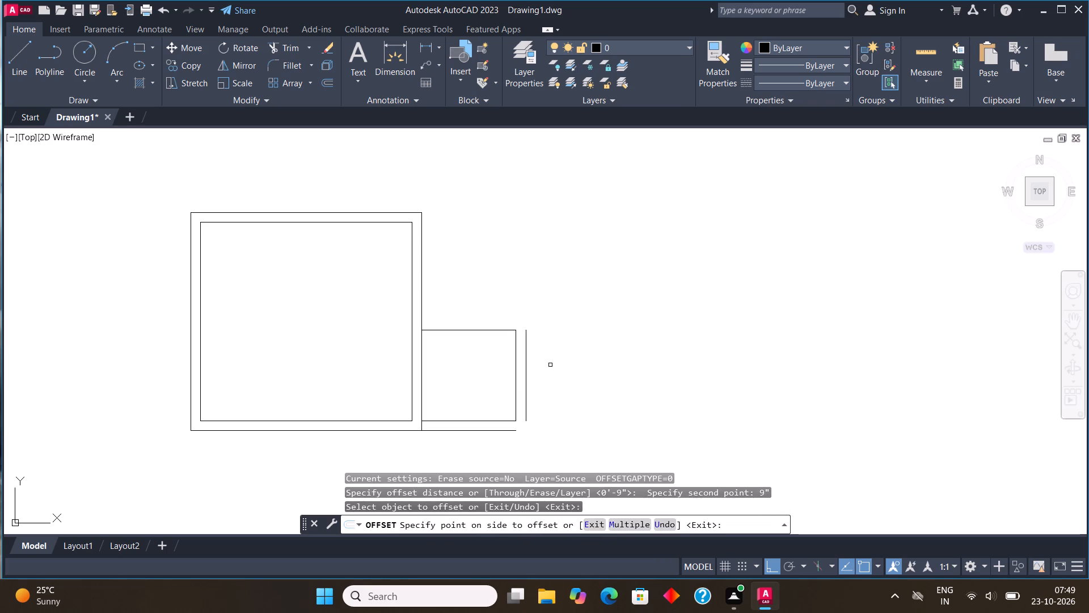
{"action": "left_click", "coordinate": [550, 365]}
{"action": "key", "text": "Escape"}
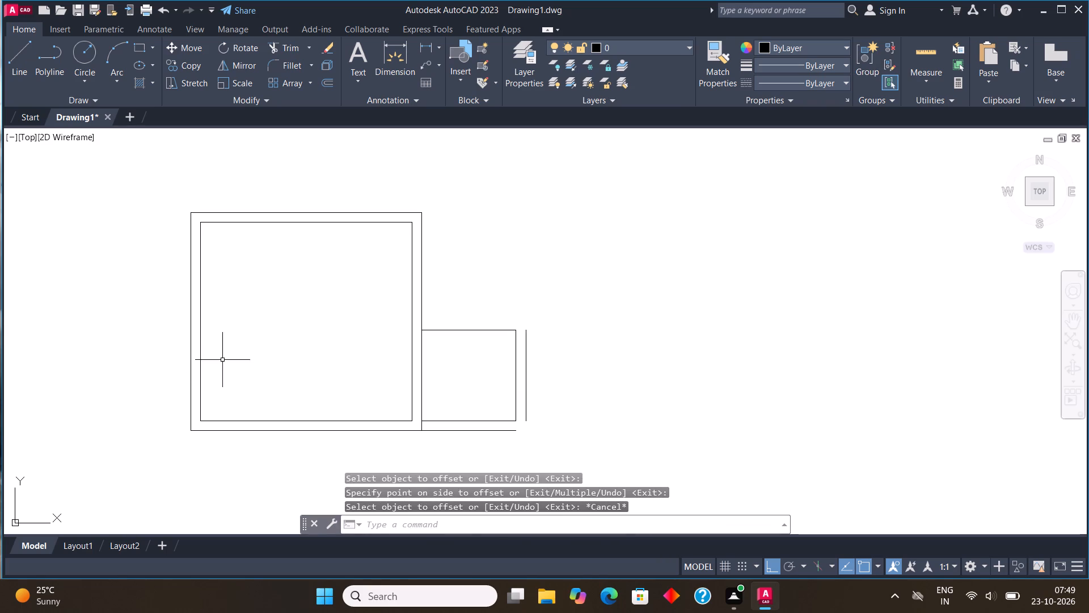
Offset the small room's inner top line upward by 4.5" to form its top wall.
{"action": "left_click", "coordinate": [455, 349]}
{"action": "left_click", "coordinate": [444, 285]}
{"action": "left_click", "coordinate": [324, 83]}
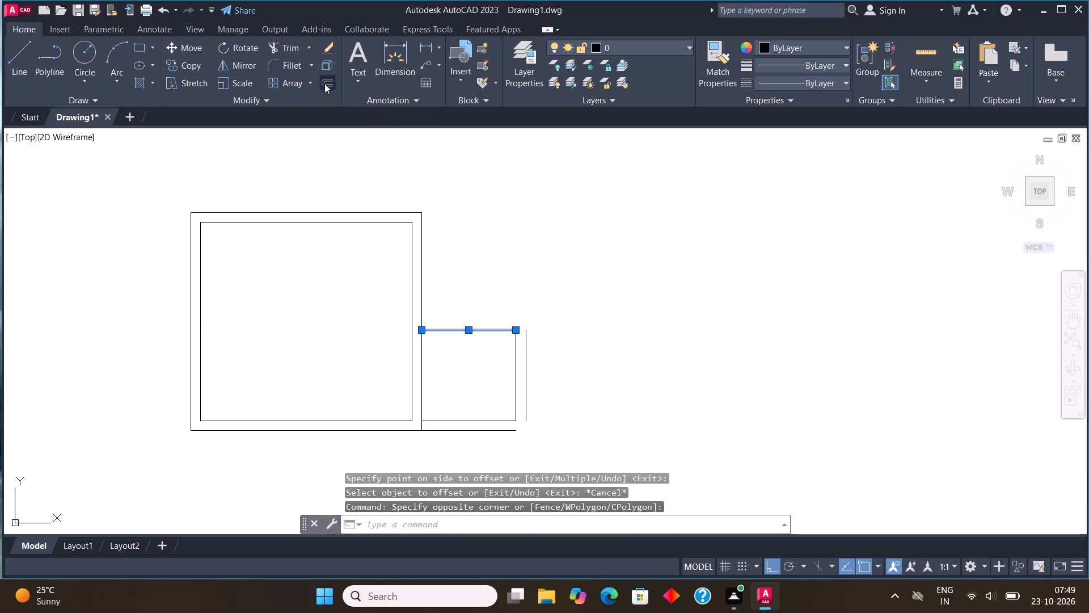
{"action": "left_click", "coordinate": [462, 328]}
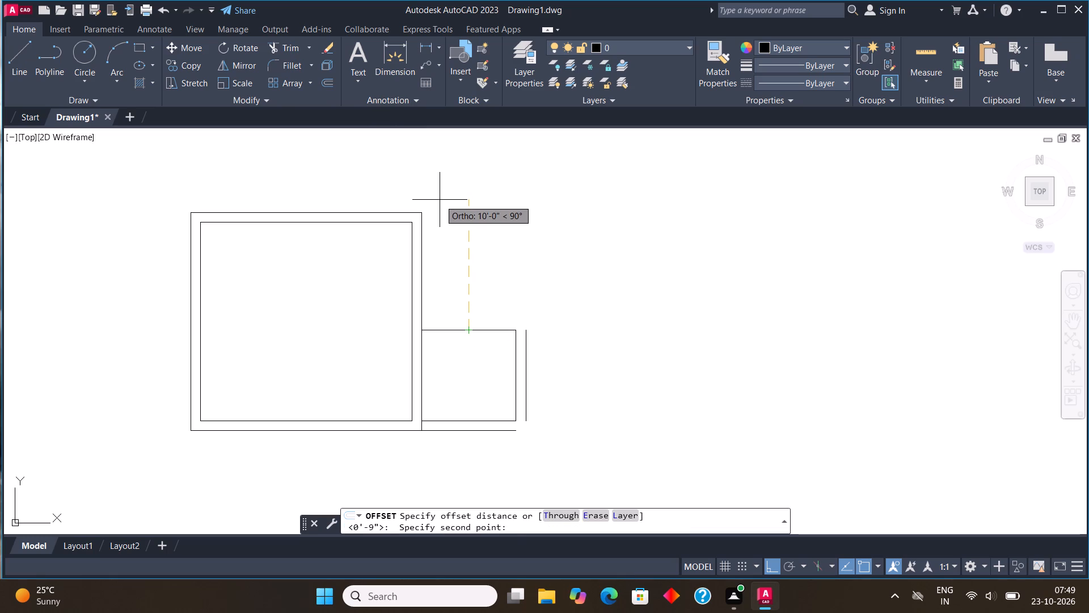
{"action": "type", "text": "4.5\""}
{"action": "key", "text": "Return"}
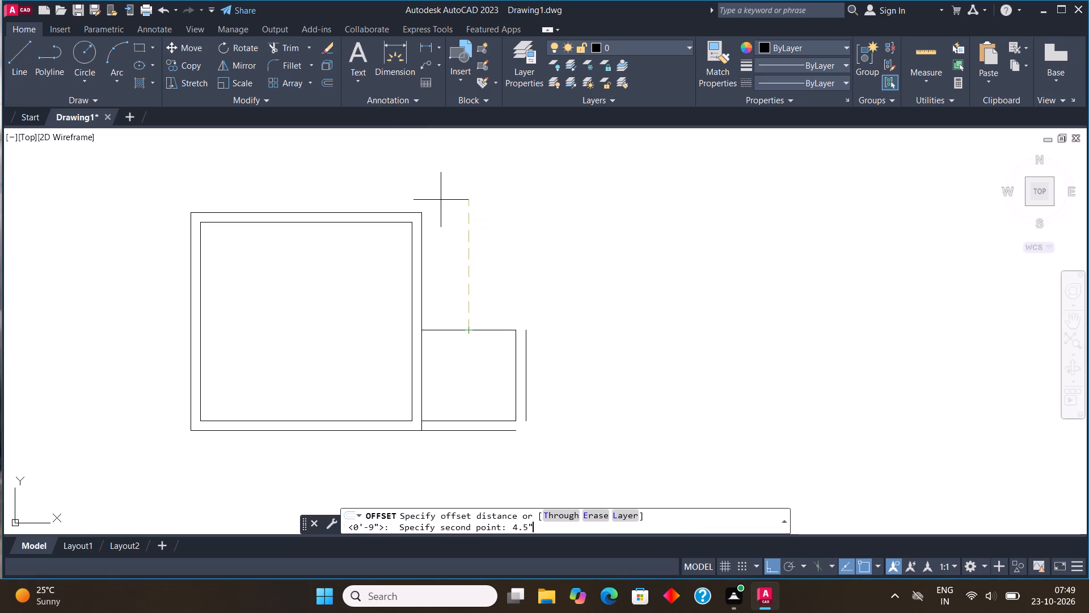
{"action": "left_click", "coordinate": [446, 195]}
{"action": "key", "text": "Escape"}
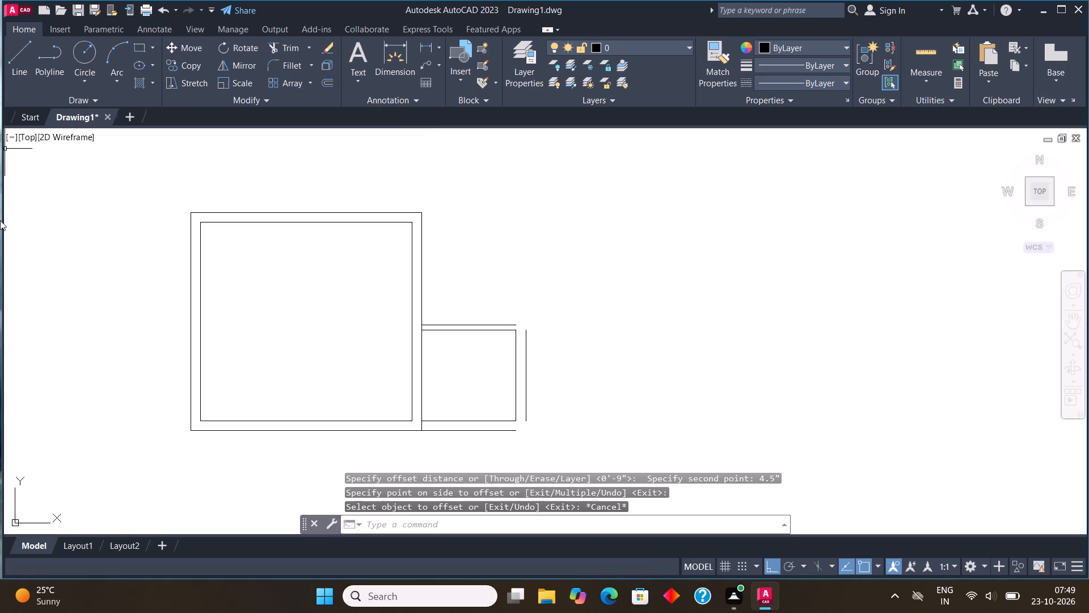
Fillet the small room's outer wall lines into closed corners at its upper right and lower right.
{"action": "left_click", "coordinate": [269, 65]}
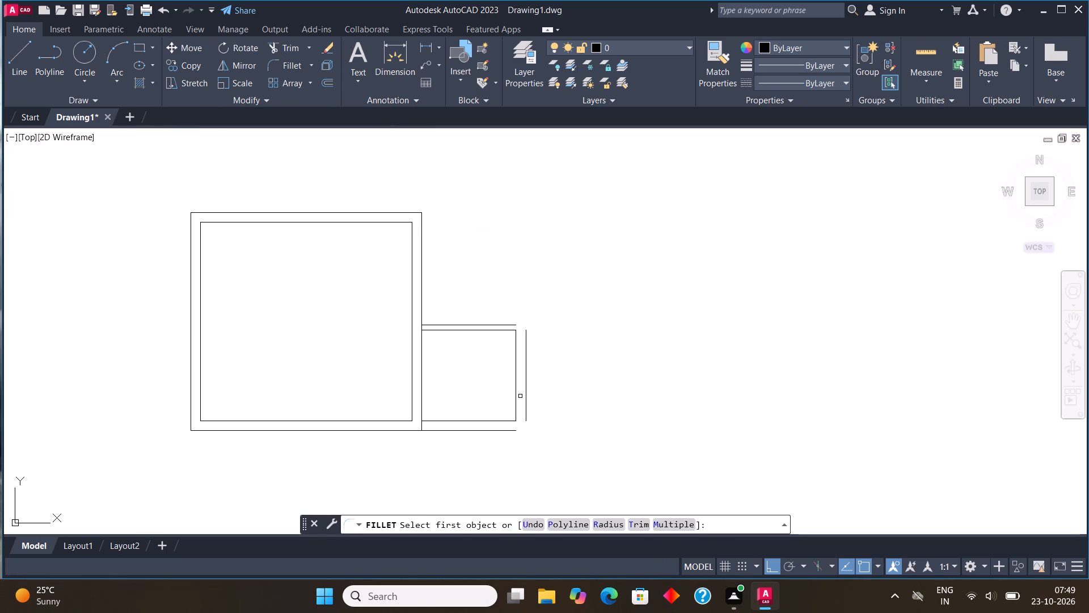
{"action": "left_click", "coordinate": [506, 324]}
{"action": "left_click", "coordinate": [525, 350]}
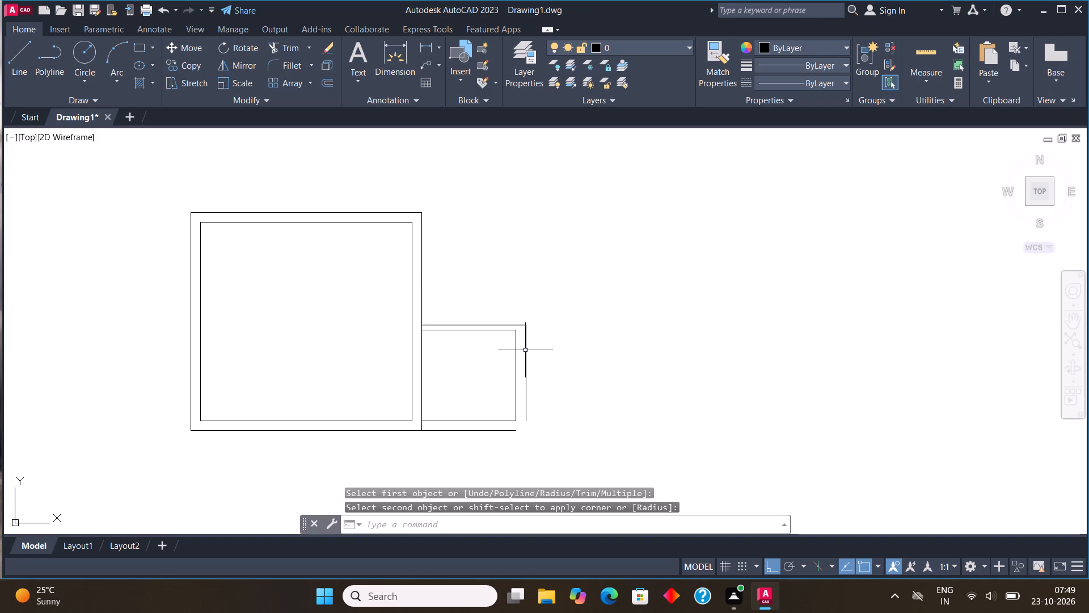
{"action": "left_click", "coordinate": [284, 66]}
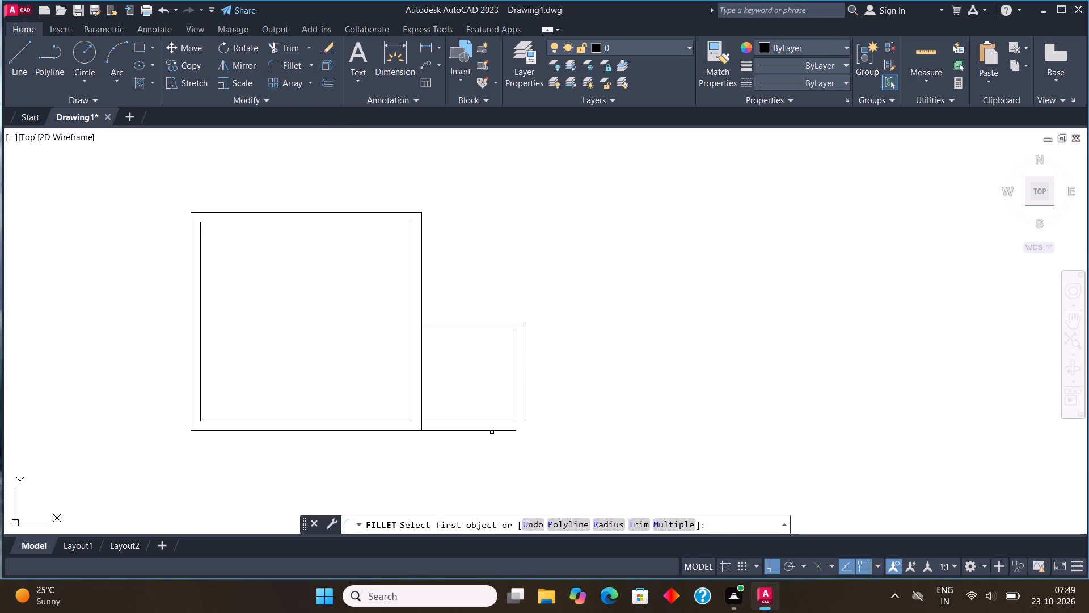
{"action": "left_click", "coordinate": [492, 431]}
{"action": "left_click", "coordinate": [525, 417]}
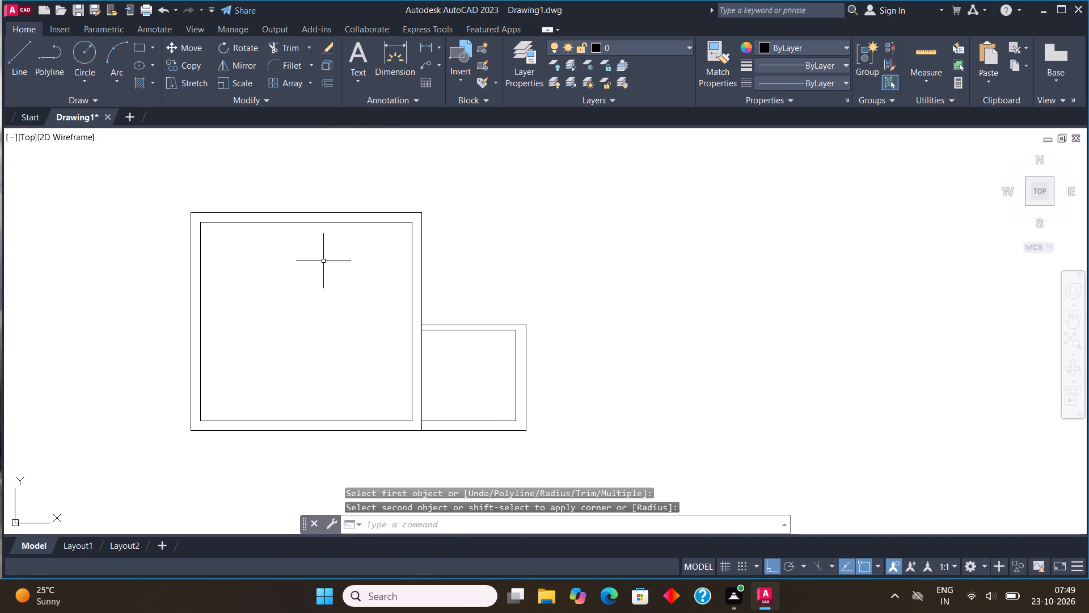
Draw a line from the small room's inner top-right corner across the 4.5" wall, 8' further up, and horizontally back to the large room's wall.
{"action": "left_click", "coordinate": [14, 64]}
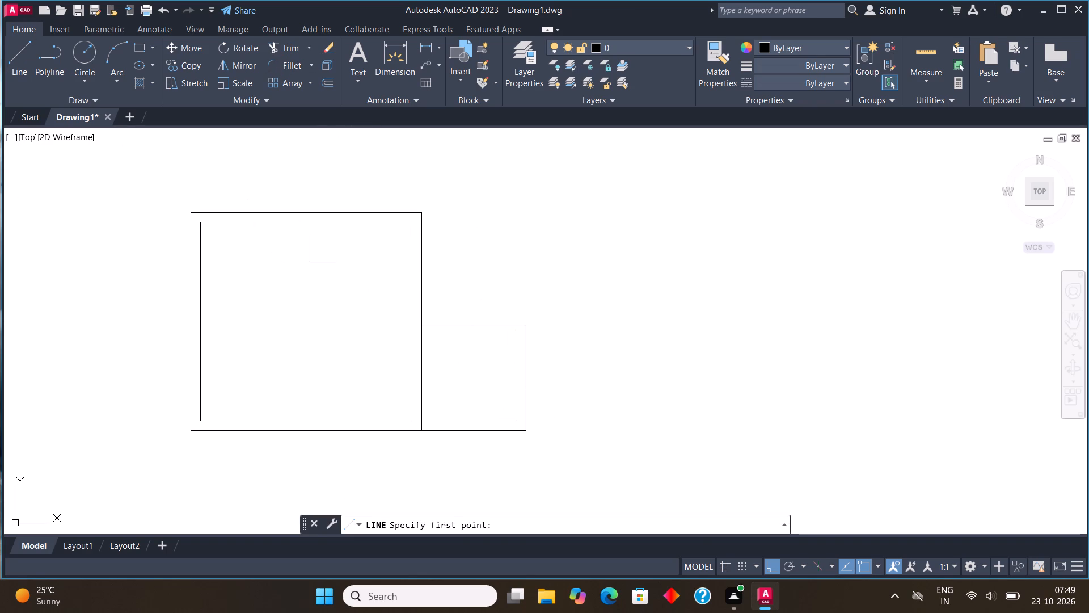
{"action": "middle_click_drag", "start_coordinate": [415, 314], "coordinate": [484, 385]}
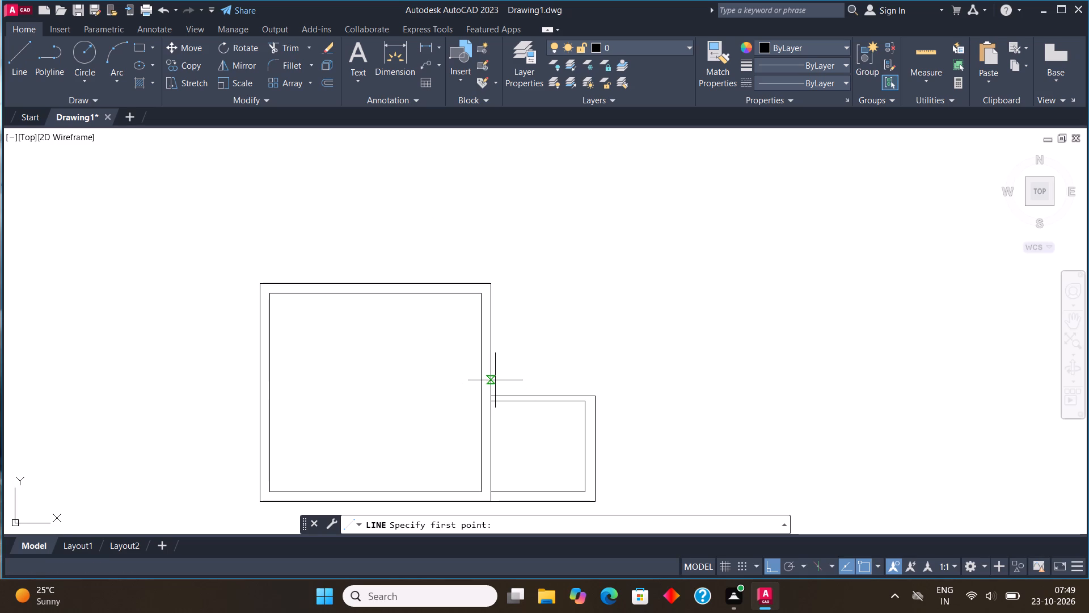
{"action": "left_click", "coordinate": [583, 402]}
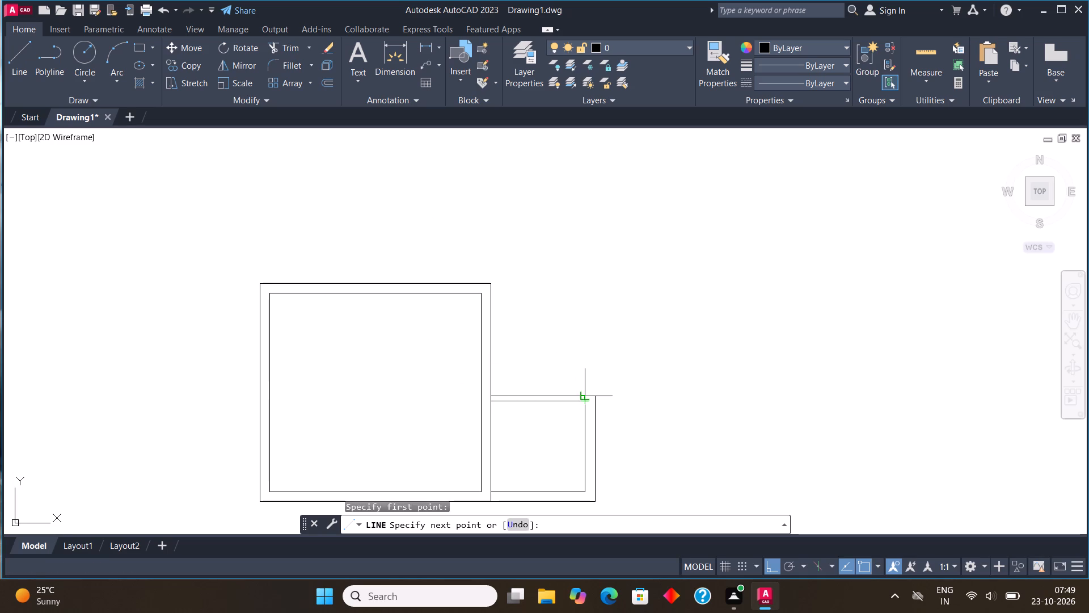
{"action": "left_click", "coordinate": [583, 392]}
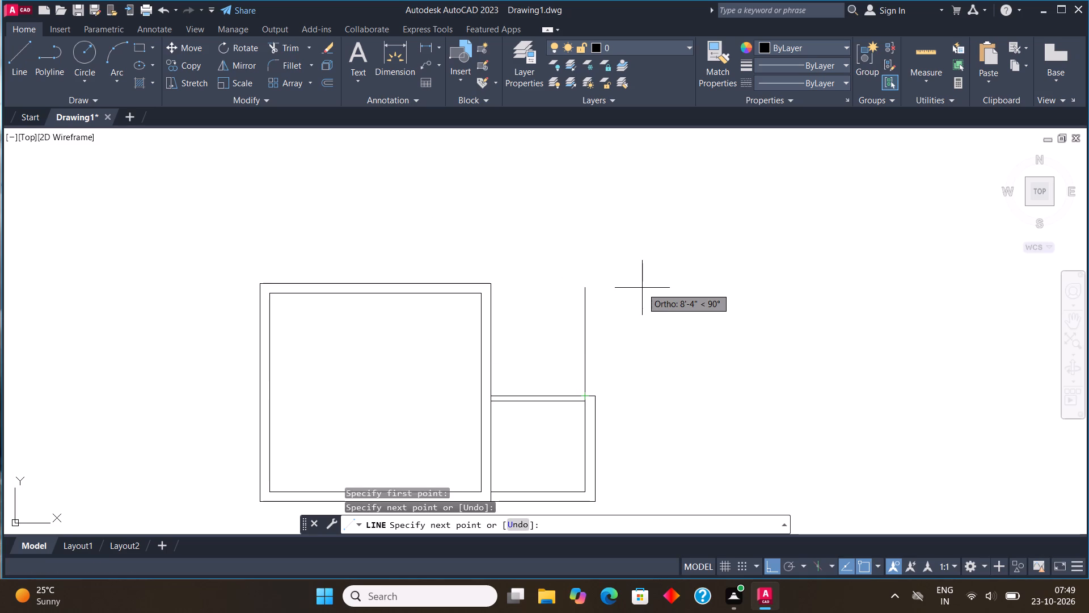
{"action": "type", "text": "8'"}
{"action": "key", "text": "Return"}
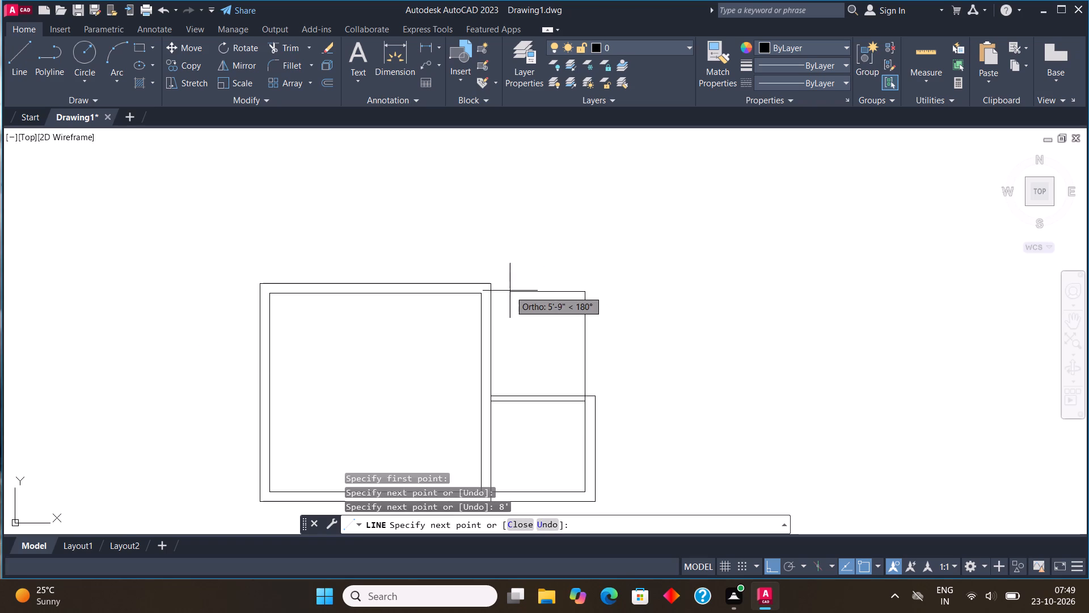
{"action": "scroll", "coordinate": [508, 291], "scroll_direction": "up", "scroll_amount": 2}
{"action": "left_click", "coordinate": [464, 299]}
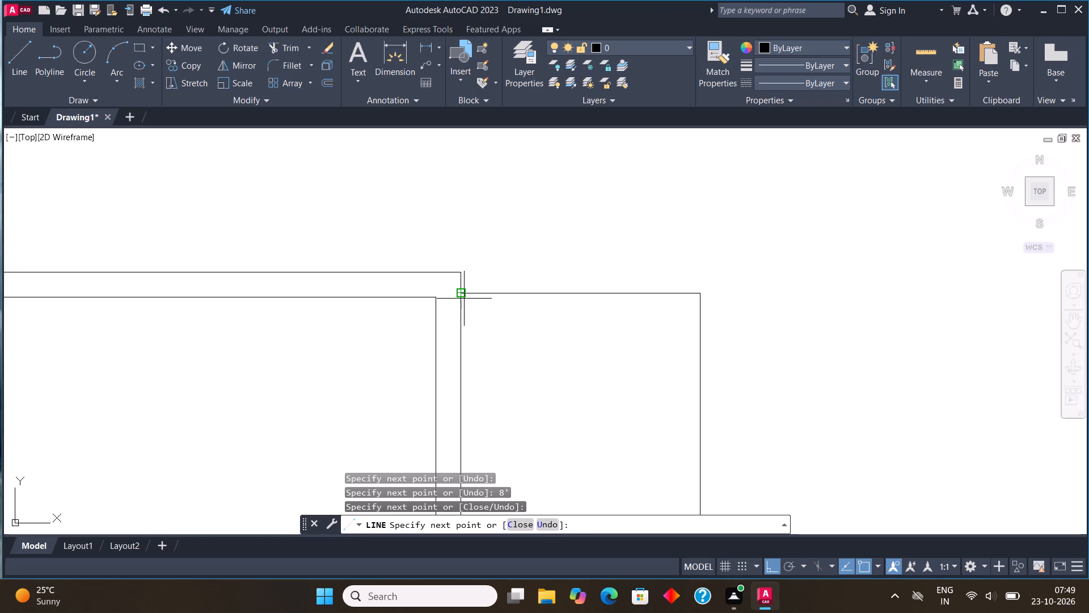
{"action": "key", "text": "Escape"}
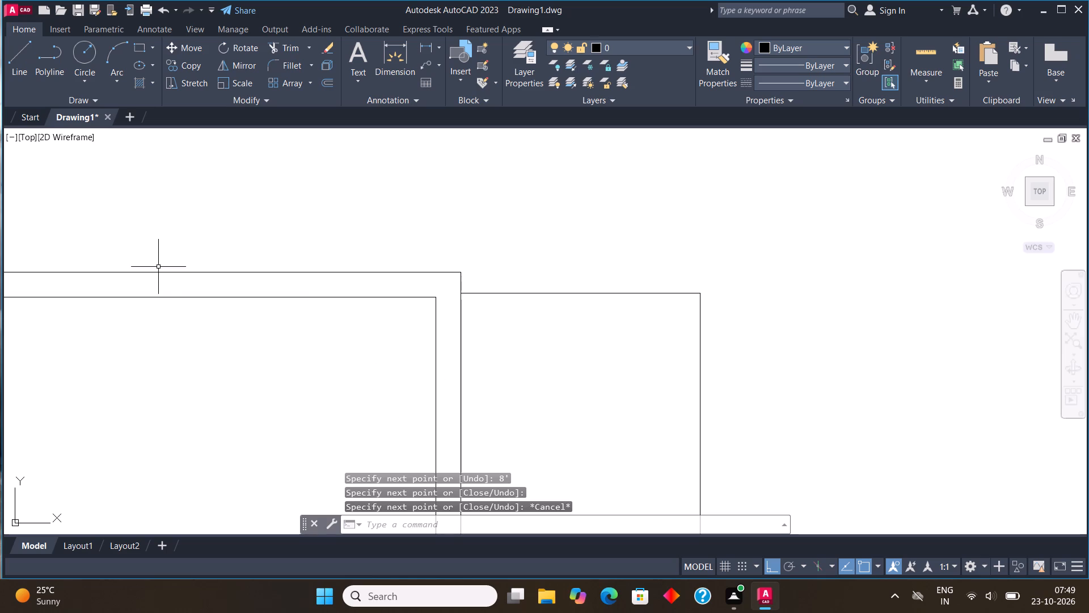
Offset the upper small room's 8' right side line outward by 9".
{"action": "scroll", "coordinate": [514, 305], "scroll_direction": "down", "scroll_amount": 3}
{"action": "scroll", "coordinate": [586, 349], "scroll_direction": "up", "scroll_amount": 2}
{"action": "middle_click_drag", "start_coordinate": [585, 347], "coordinate": [551, 328]}
{"action": "left_click_drag", "start_coordinate": [602, 317], "coordinate": [576, 271]}
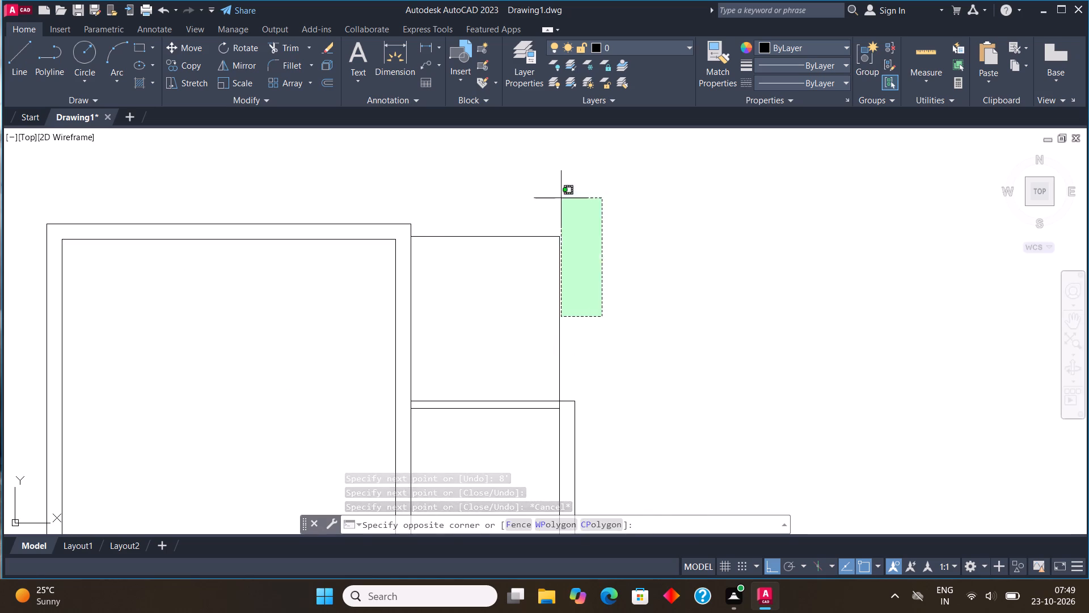
{"action": "left_click", "coordinate": [559, 194]}
{"action": "left_click", "coordinate": [322, 82]}
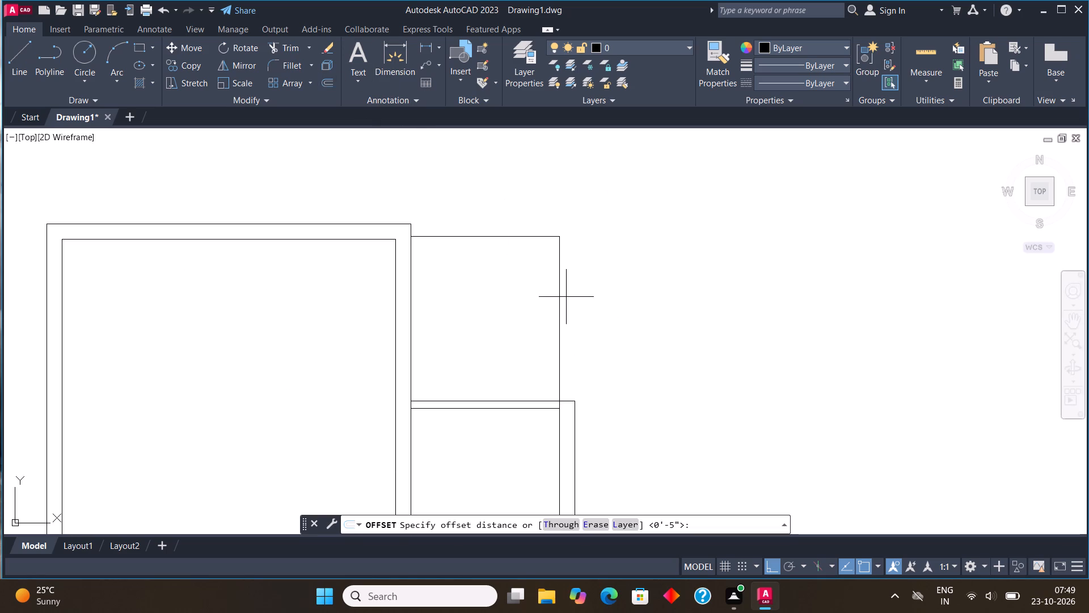
{"action": "left_click", "coordinate": [559, 283]}
{"action": "key", "text": "9"}
{"action": "key", "text": "shift+quotedbl"}
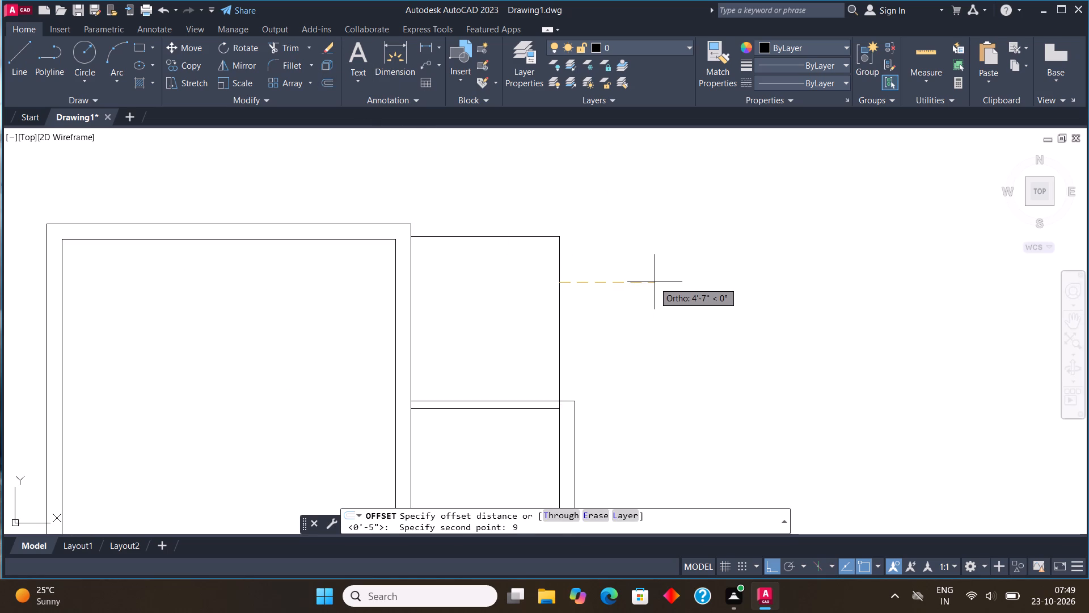
{"action": "key", "text": "Return"}
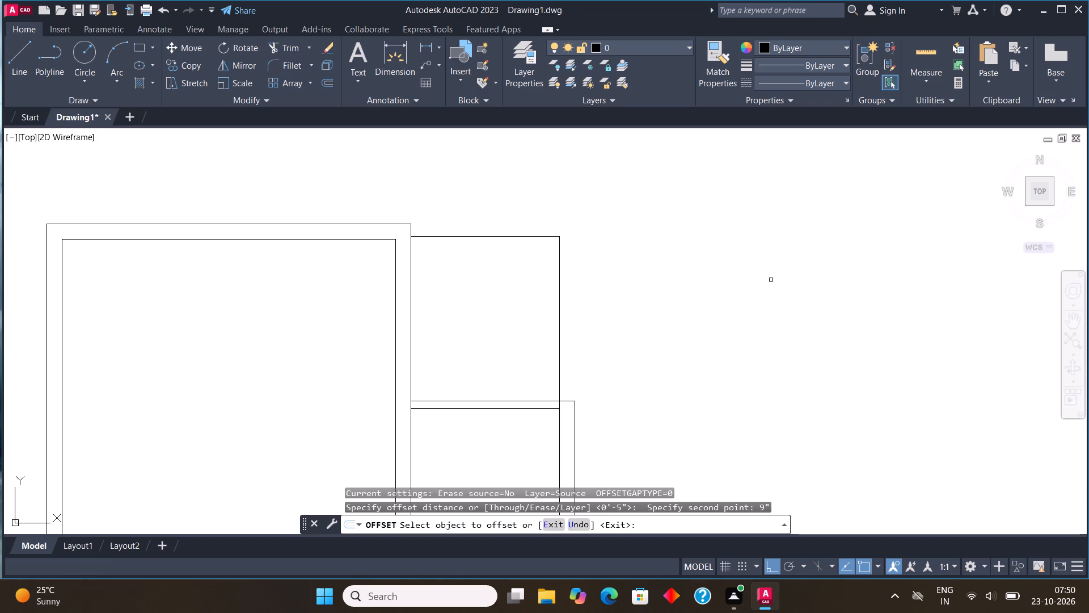
{"action": "left_click", "coordinate": [560, 310]}
{"action": "left_click", "coordinate": [589, 319]}
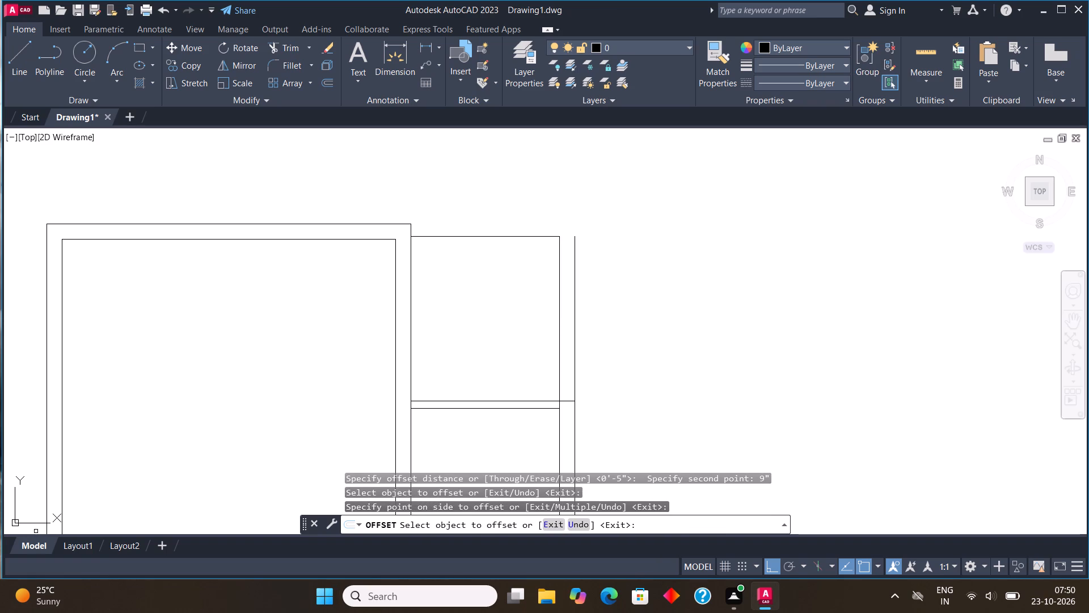
{"action": "middle_click_drag", "start_coordinate": [43, 415], "coordinate": [53, 484]}
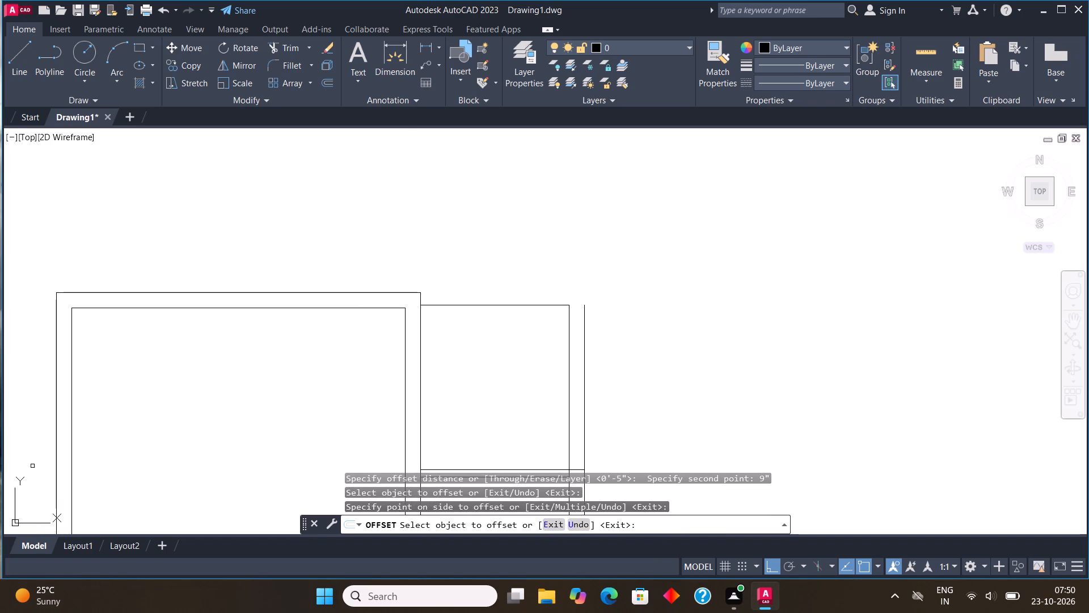
{"action": "key", "text": "Escape"}
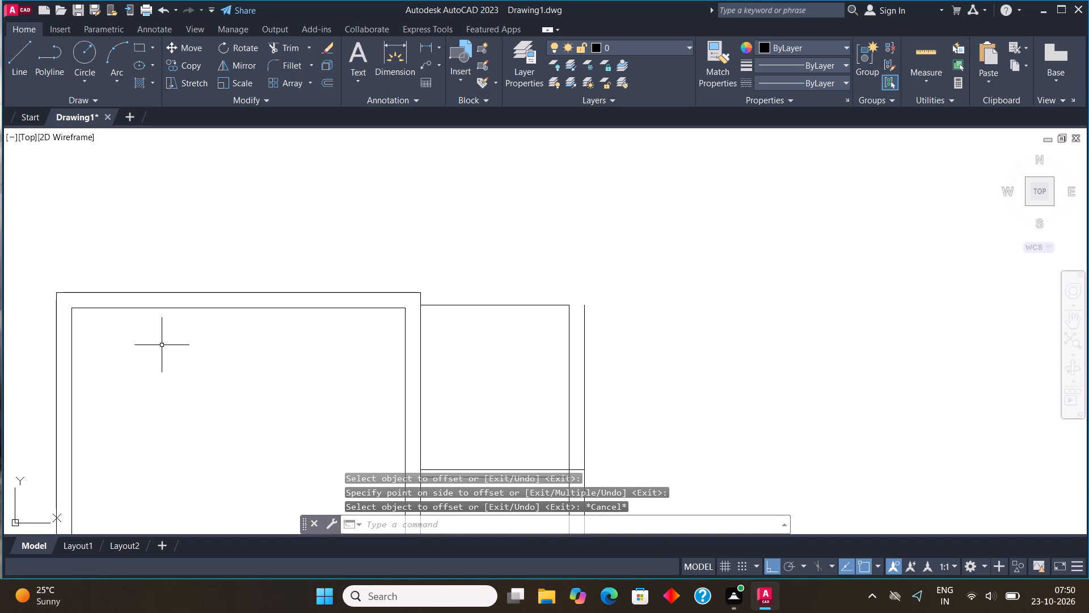
Move the upper small room's top line down to align with the large room's inner top wall line.
{"action": "left_click_drag", "start_coordinate": [559, 351], "coordinate": [544, 328]}
{"action": "left_click", "coordinate": [518, 248]}
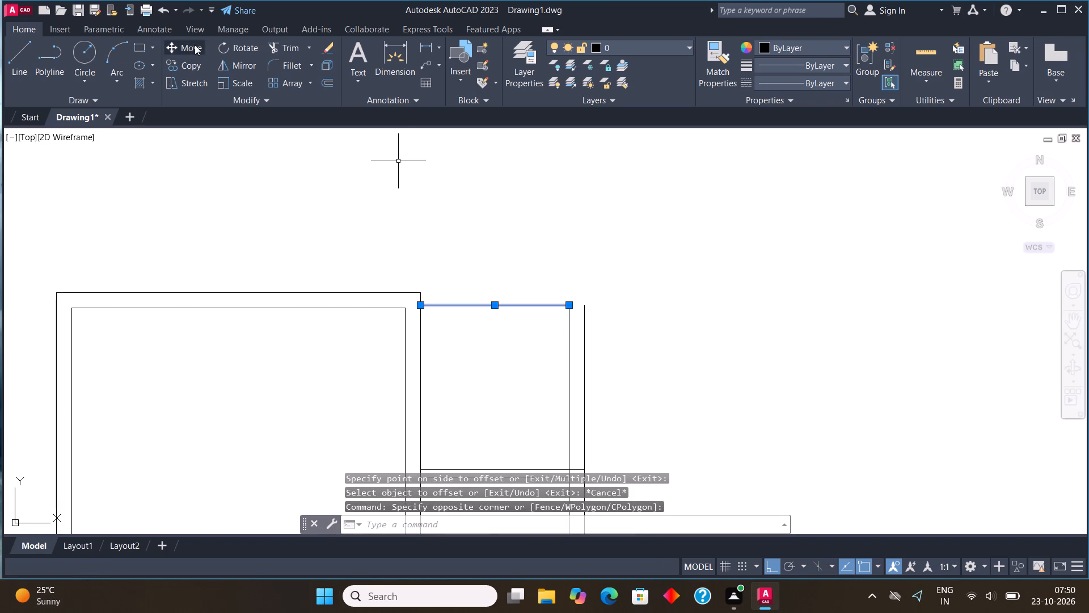
{"action": "left_click", "coordinate": [191, 45]}
{"action": "scroll", "coordinate": [425, 314], "scroll_direction": "up", "scroll_amount": 4}
{"action": "left_click", "coordinate": [394, 268]}
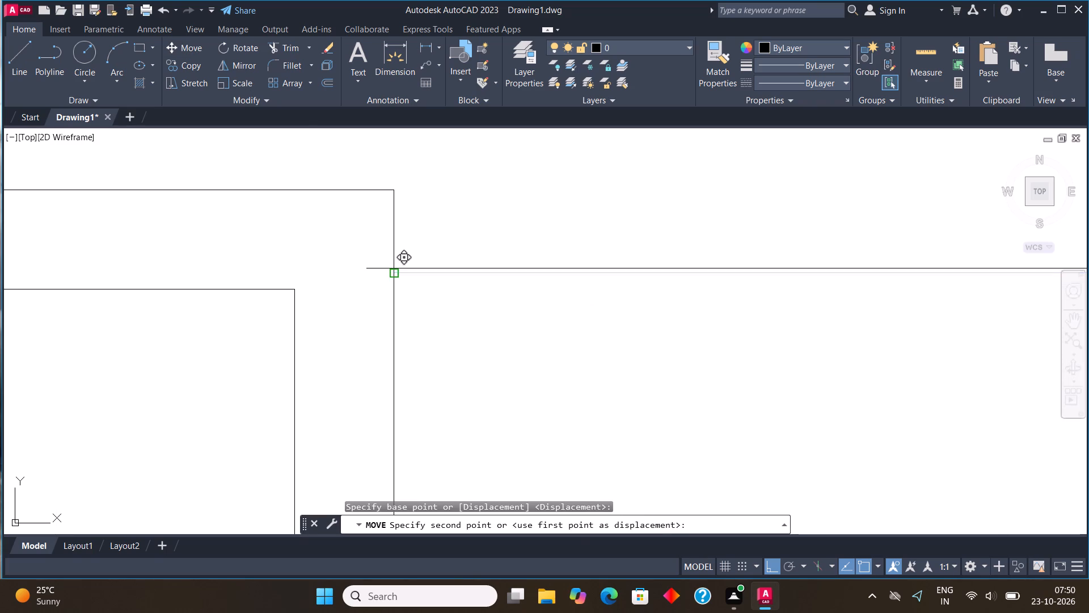
{"action": "left_click", "coordinate": [396, 289]}
{"action": "scroll", "coordinate": [406, 384], "scroll_direction": "down", "scroll_amount": 3}
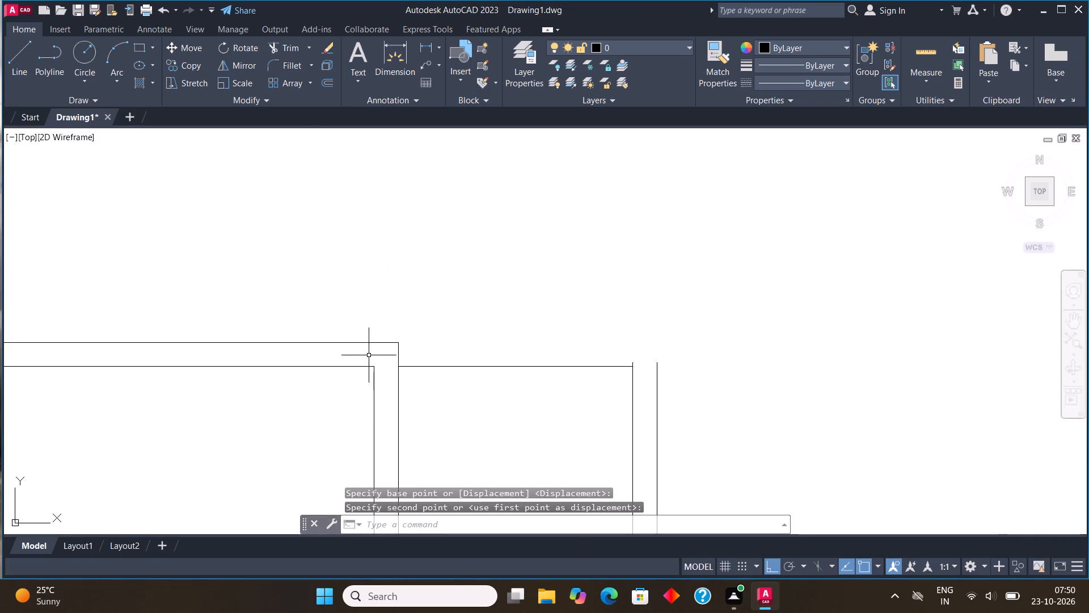
Draw a horizontal line from the large room's outer top-right corner out over the upper small room.
{"action": "left_click", "coordinate": [14, 59]}
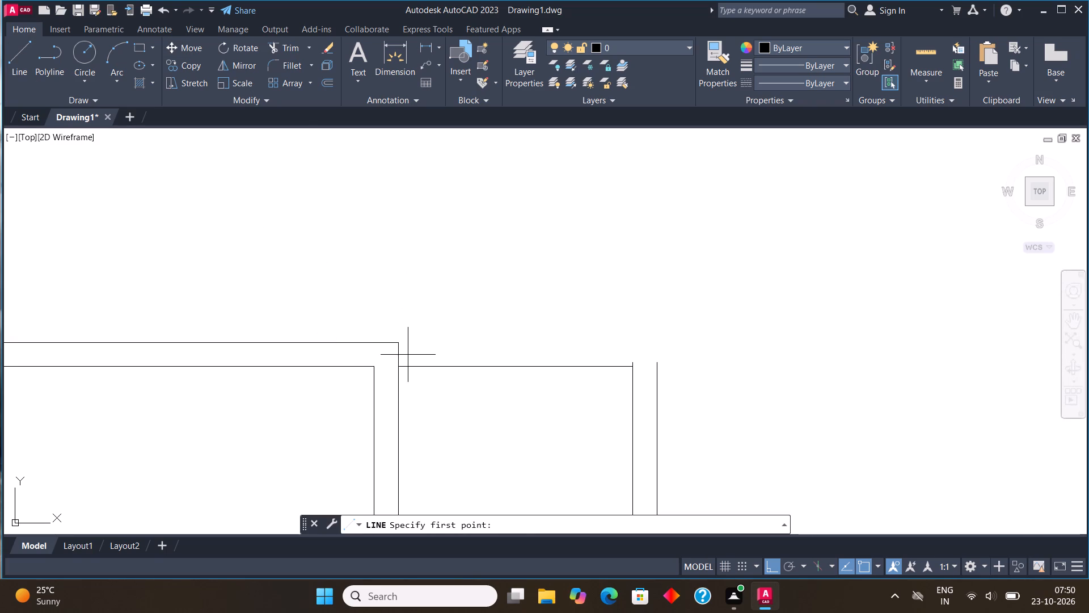
{"action": "left_click", "coordinate": [394, 344]}
{"action": "left_click", "coordinate": [590, 322]}
{"action": "key", "text": "Escape"}
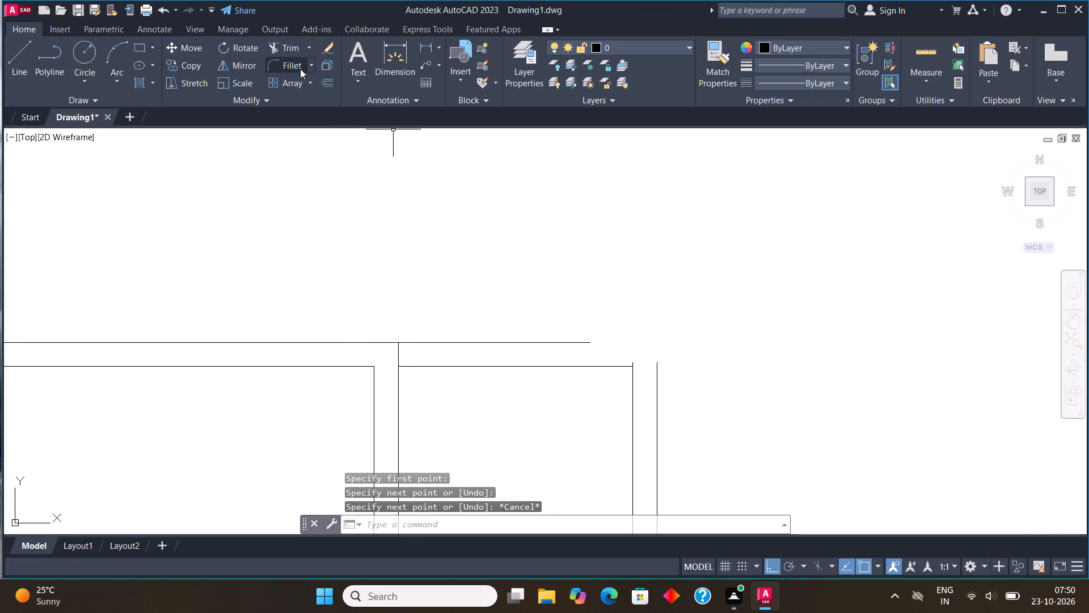
Fillet the inner and outer wall lines at the upper small room's top-right corner into closed corners.
{"action": "left_click", "coordinate": [300, 69]}
{"action": "left_click", "coordinate": [622, 365]}
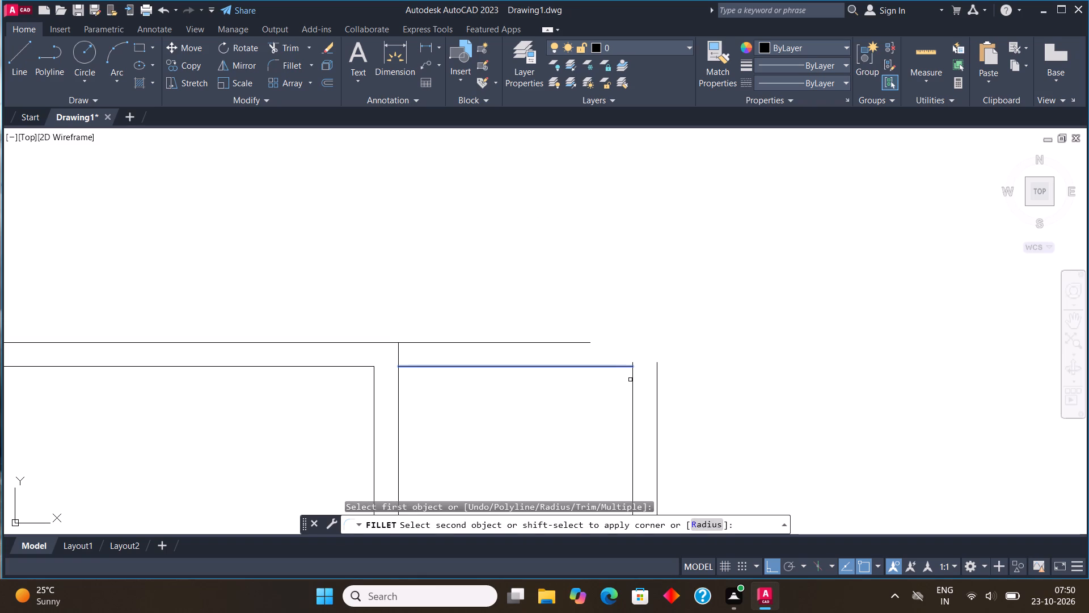
{"action": "left_click", "coordinate": [630, 380]}
{"action": "left_click", "coordinate": [632, 383]}
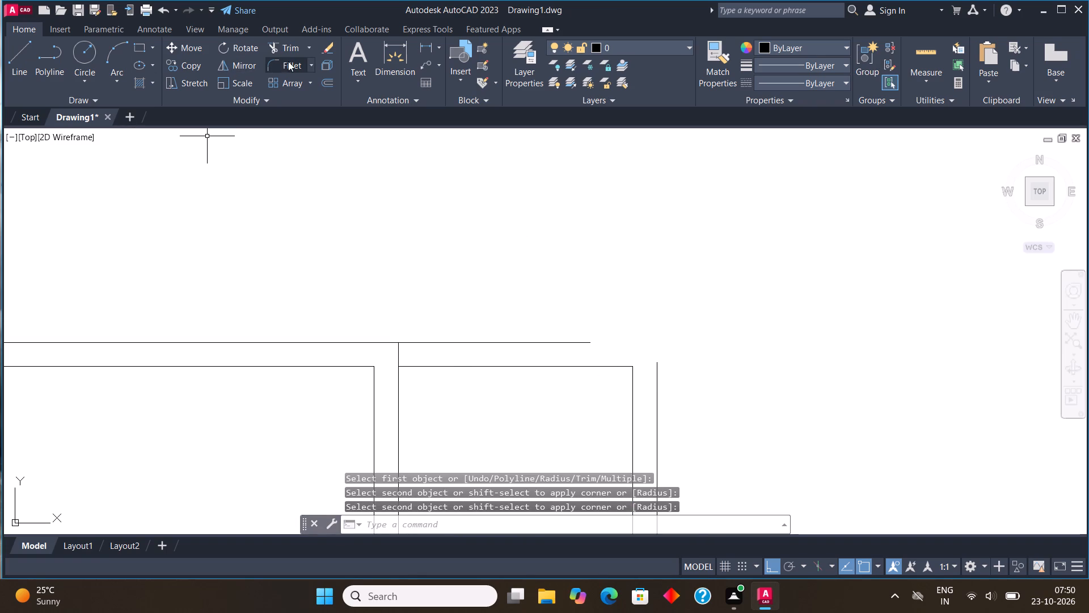
{"action": "left_click", "coordinate": [288, 61]}
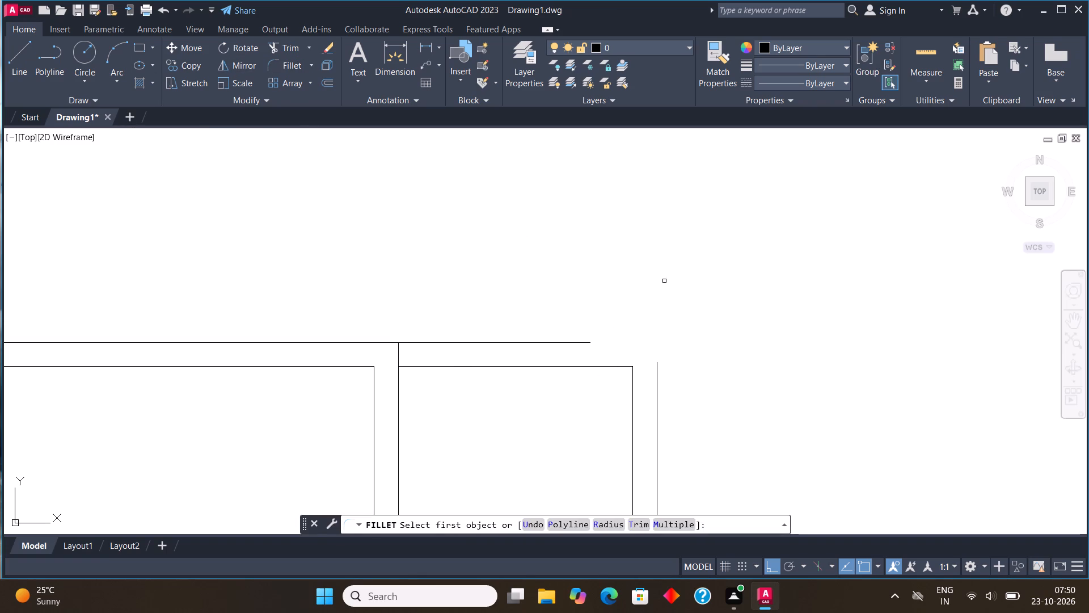
{"action": "left_click", "coordinate": [581, 342]}
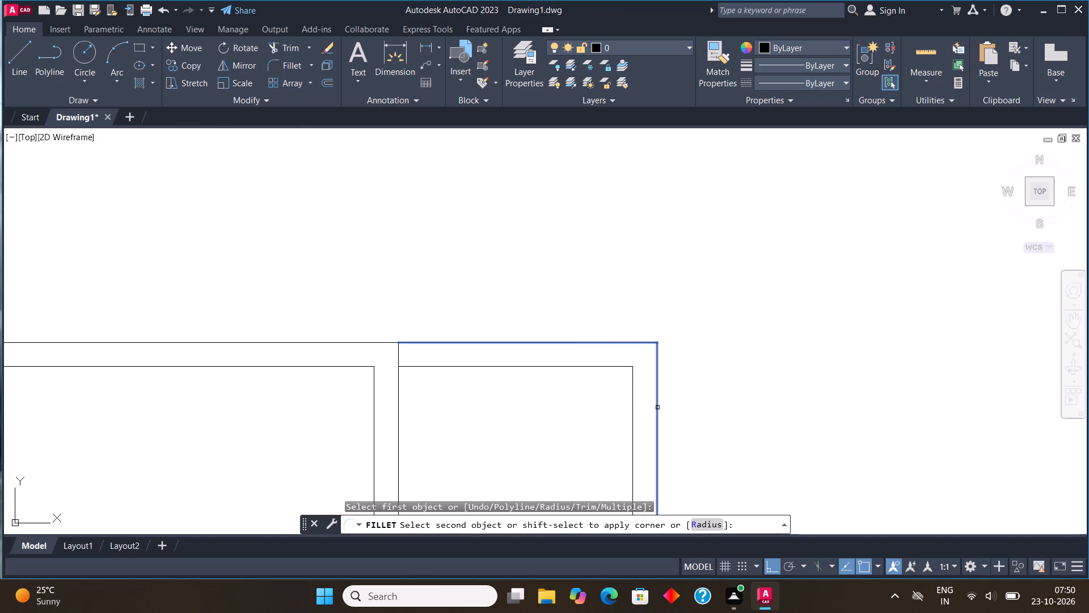
{"action": "left_click", "coordinate": [657, 408]}
Draw an 8'9" vertical line upward from the large room's outer top-left corner.
{"action": "scroll", "coordinate": [210, 324], "scroll_direction": "down", "scroll_amount": 4}
{"action": "middle_click_drag", "start_coordinate": [328, 321], "coordinate": [425, 338]}
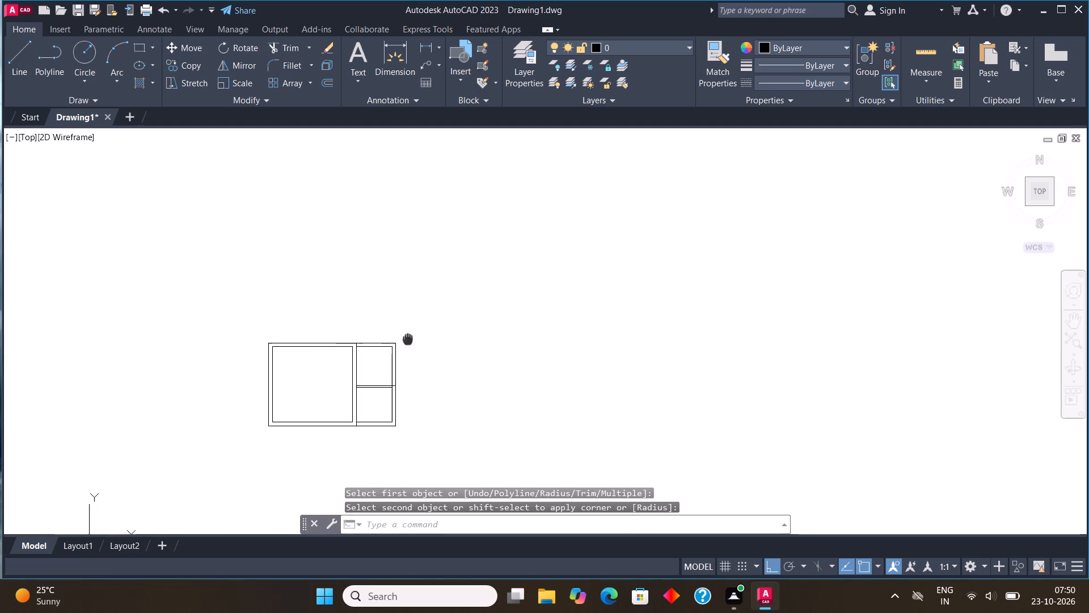
{"action": "middle_click_drag", "start_coordinate": [425, 338], "coordinate": [451, 340]}
{"action": "left_click", "coordinate": [16, 63]}
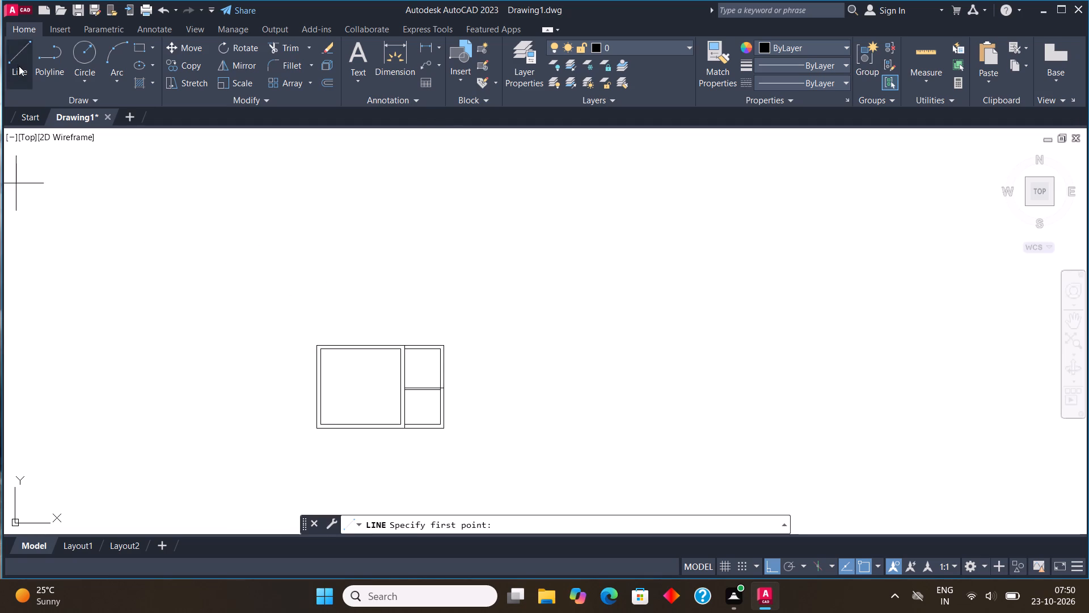
{"action": "scroll", "coordinate": [330, 342], "scroll_direction": "up", "scroll_amount": 1}
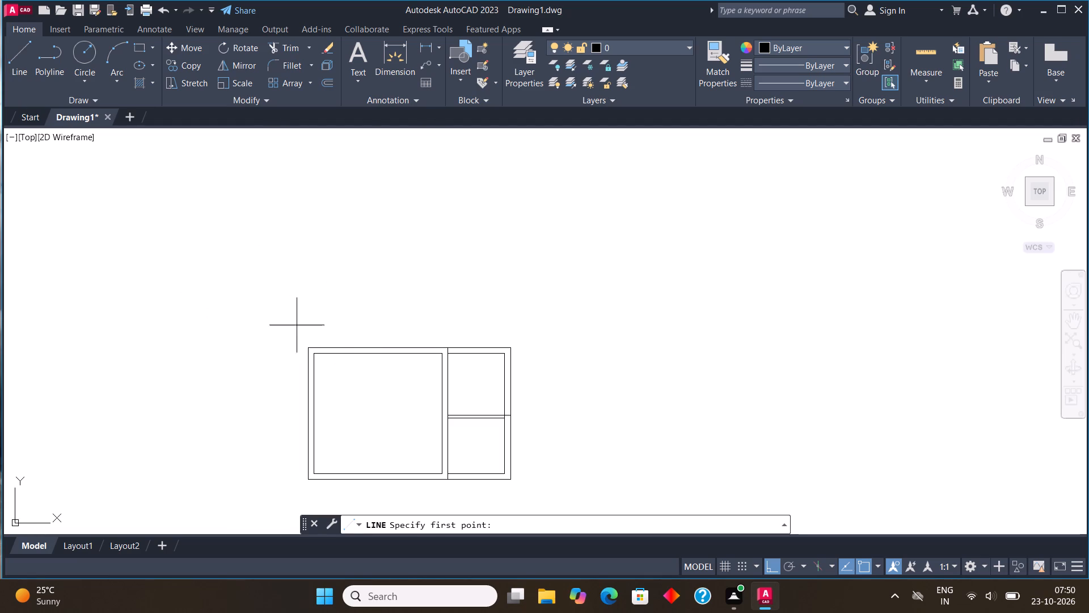
{"action": "left_click", "coordinate": [306, 345]}
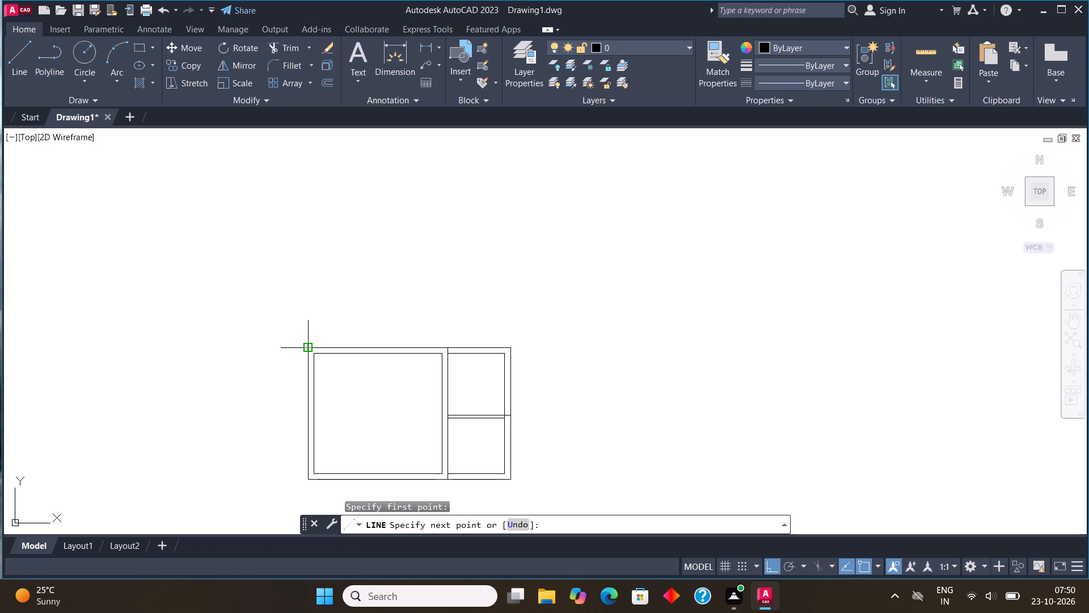
{"action": "type", "text": "8'9\""}
{"action": "key", "text": "Return"}
{"action": "key", "text": "Escape"}
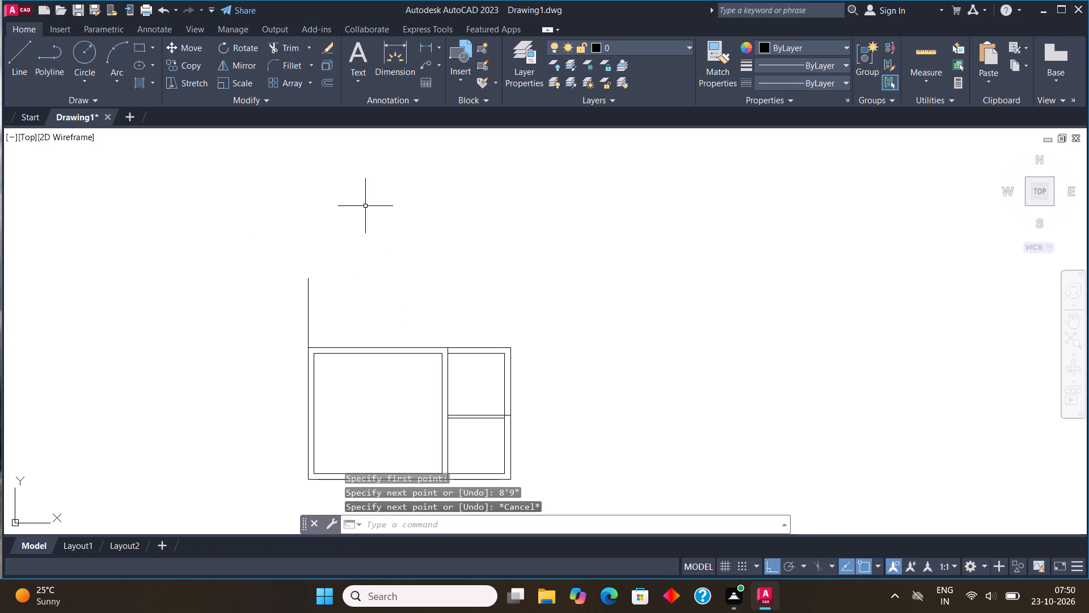
Offset the new 8'9" vertical line 9" to the right to form the wall thickness.
{"action": "left_click", "coordinate": [336, 310]}
{"action": "left_click", "coordinate": [302, 259]}
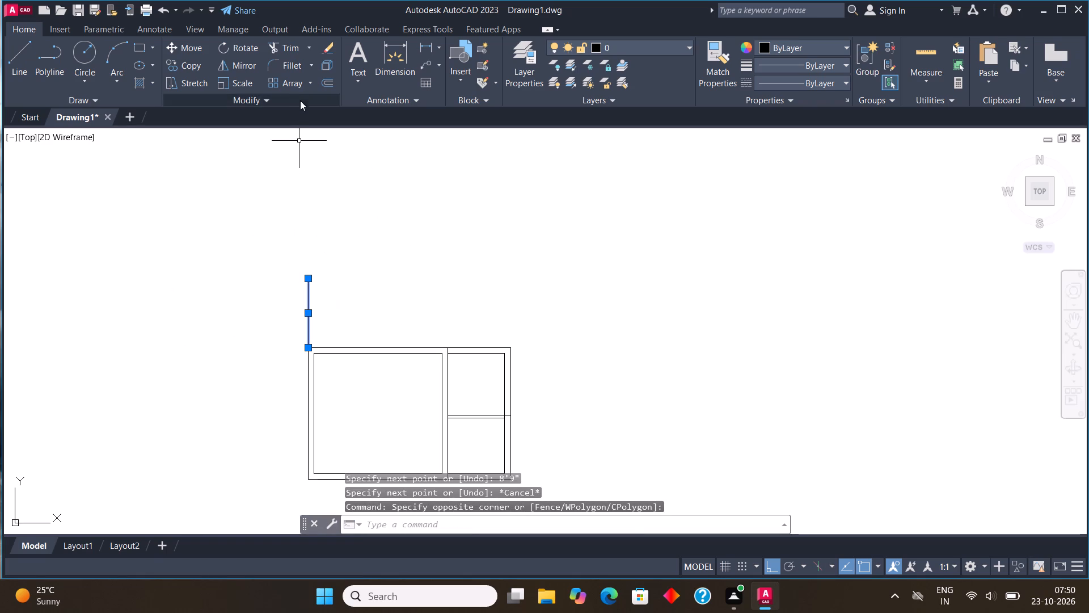
{"action": "left_click", "coordinate": [327, 75]}
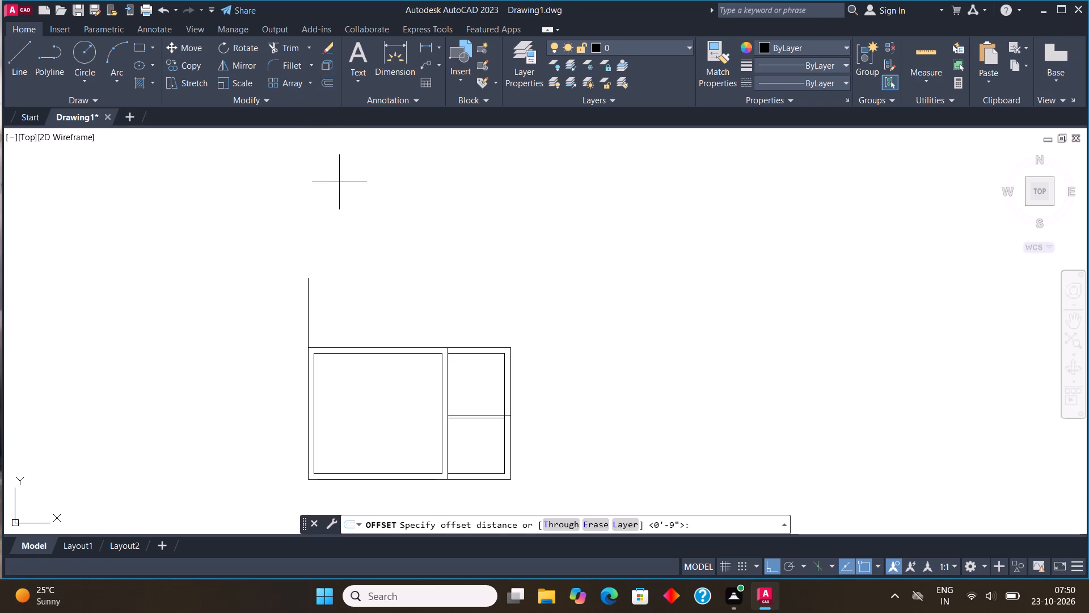
{"action": "left_click", "coordinate": [309, 307]}
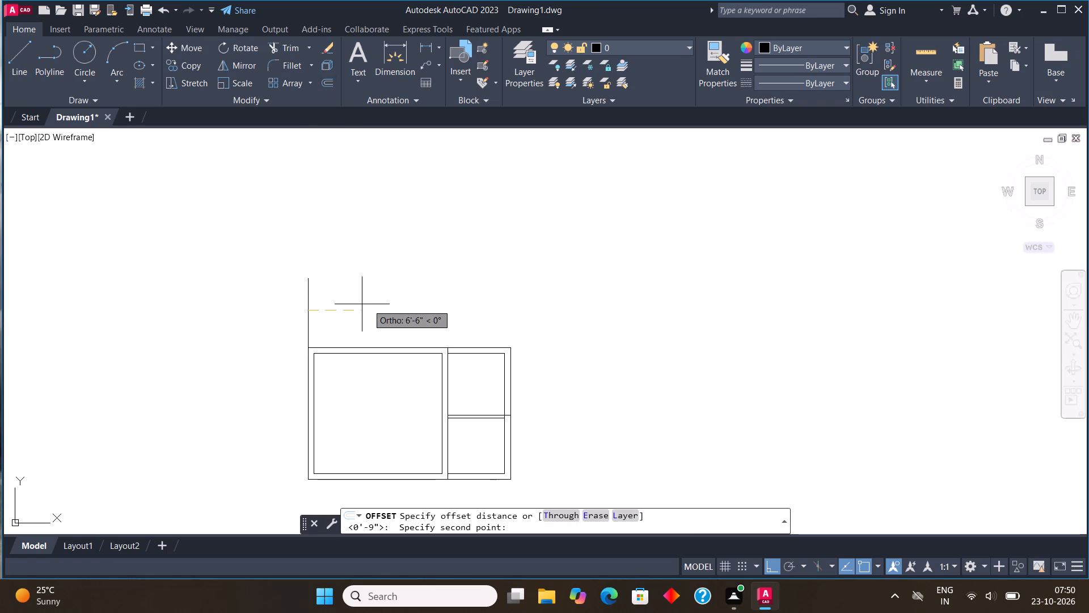
{"action": "key", "text": "9"}
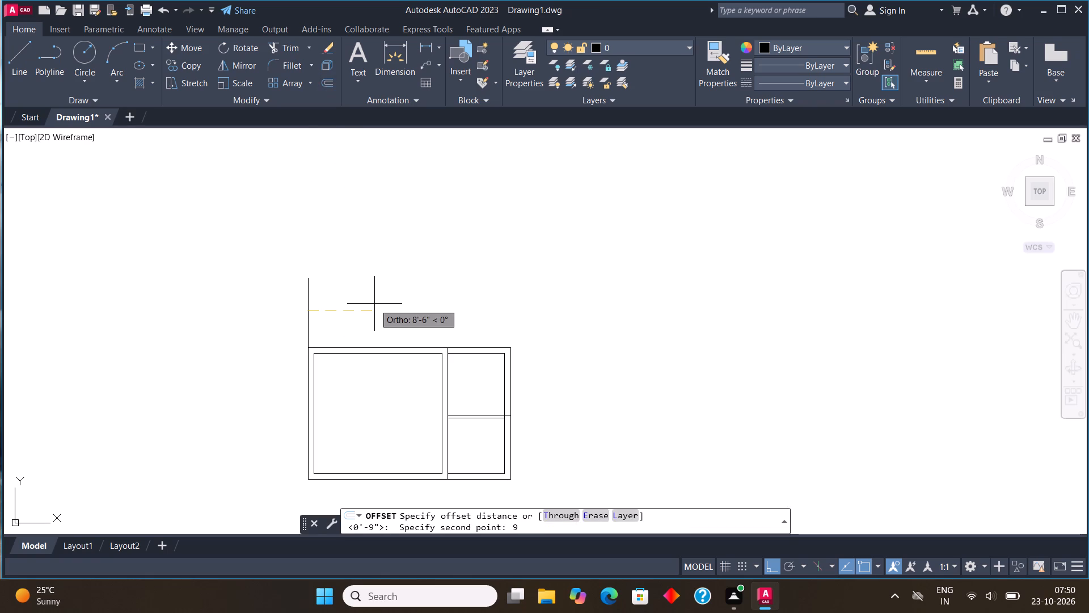
{"action": "key", "text": "shift+quotedbl"}
{"action": "key", "text": "Return"}
{"action": "left_click", "coordinate": [381, 301]}
{"action": "key", "text": "Escape"}
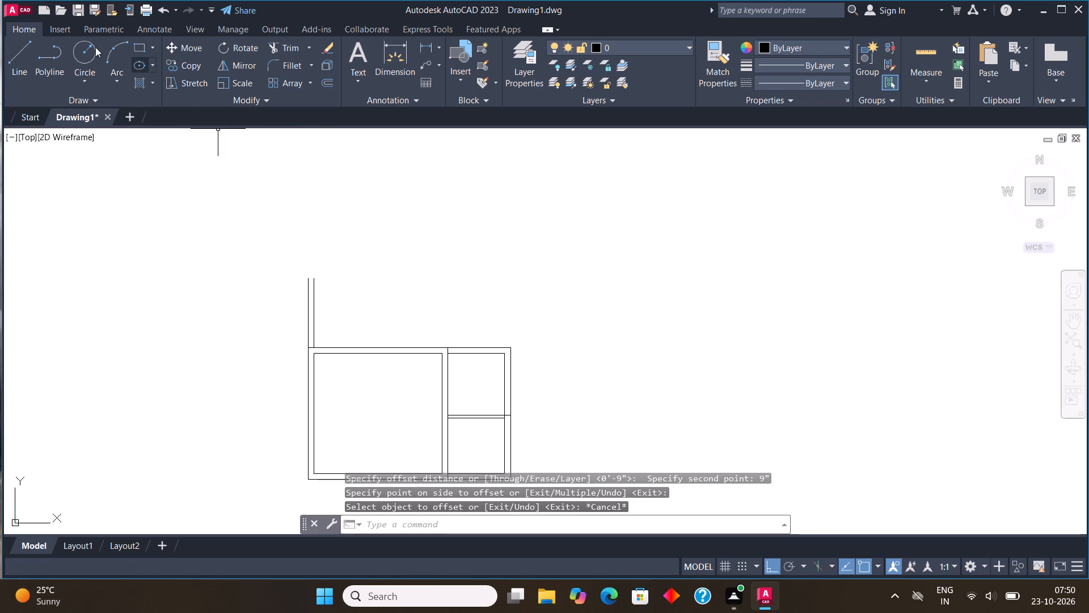
Draw an 8'6" horizontal line rightward from the inner wall line's top end and continue it down to the large room's outer top line.
{"action": "left_click", "coordinate": [21, 49]}
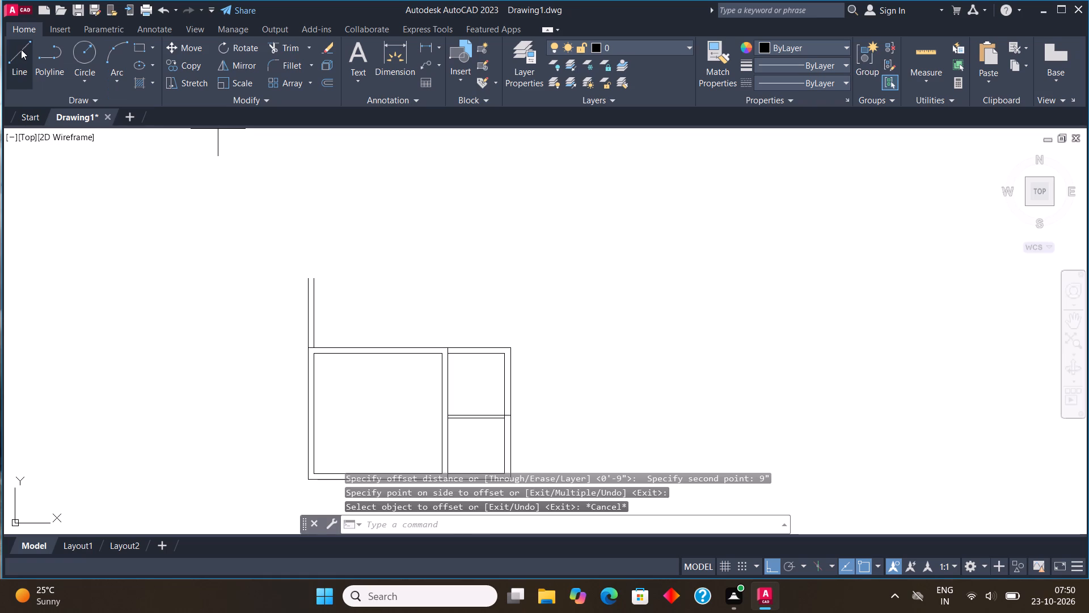
{"action": "left_click", "coordinate": [317, 280]}
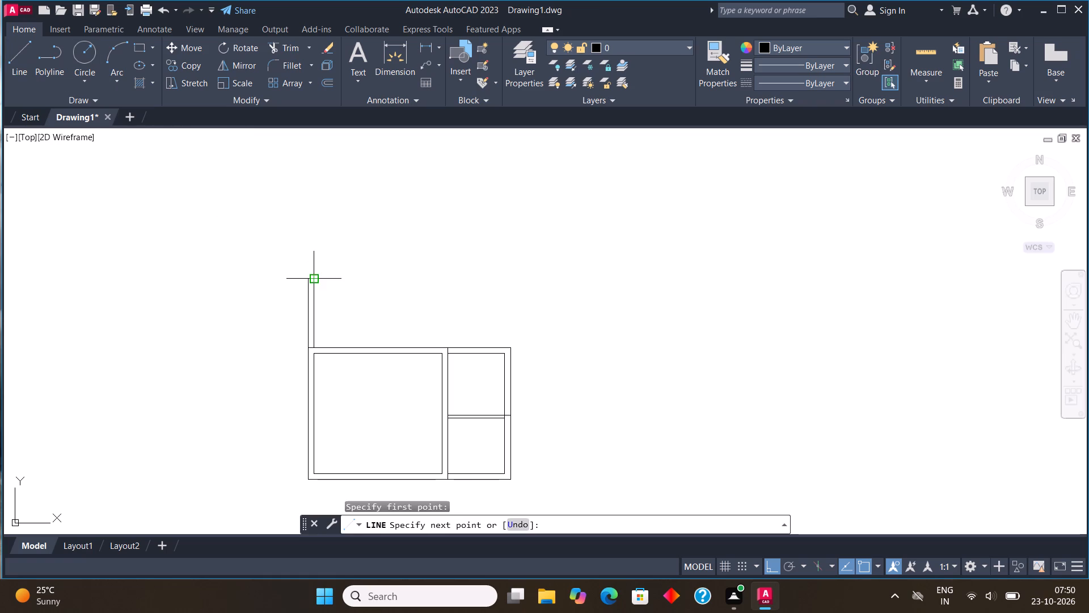
{"action": "type", "text": "8'6"}
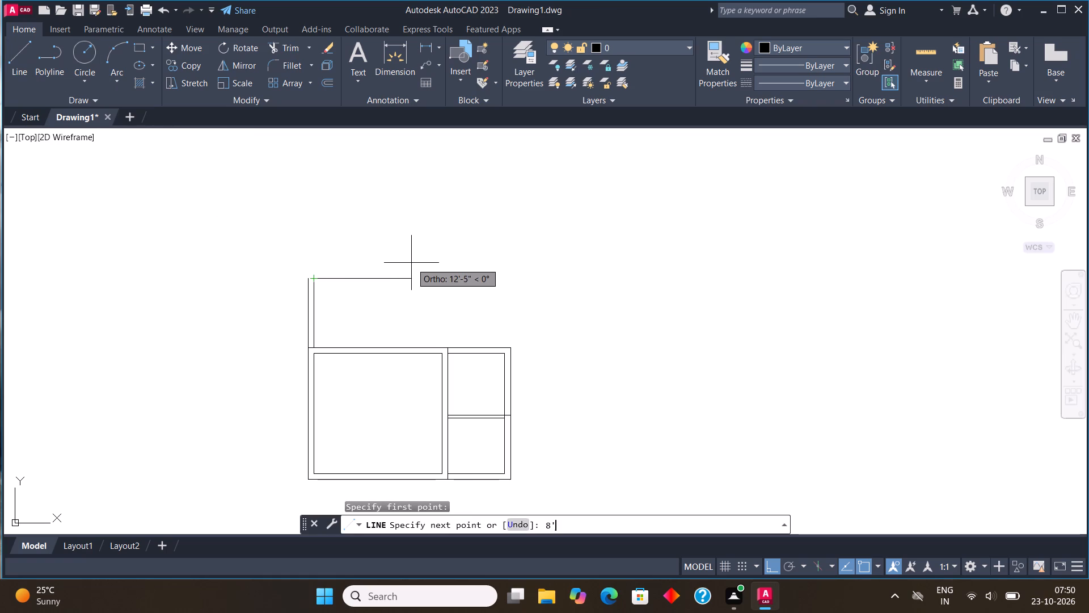
{"action": "key", "text": "shift+quotedbl"}
{"action": "key", "text": "Return"}
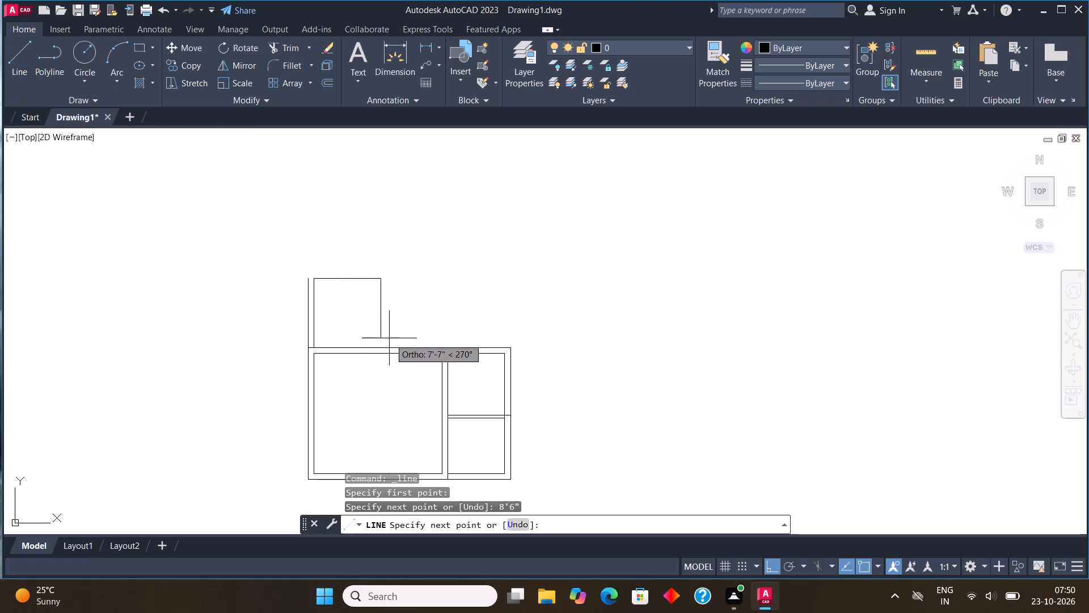
{"action": "left_click", "coordinate": [386, 343]}
{"action": "key", "text": "Escape"}
Offset the new room's top and right side lines outward by 4.5".
{"action": "left_click_drag", "start_coordinate": [395, 313], "coordinate": [387, 300]}
{"action": "left_click", "coordinate": [353, 249]}
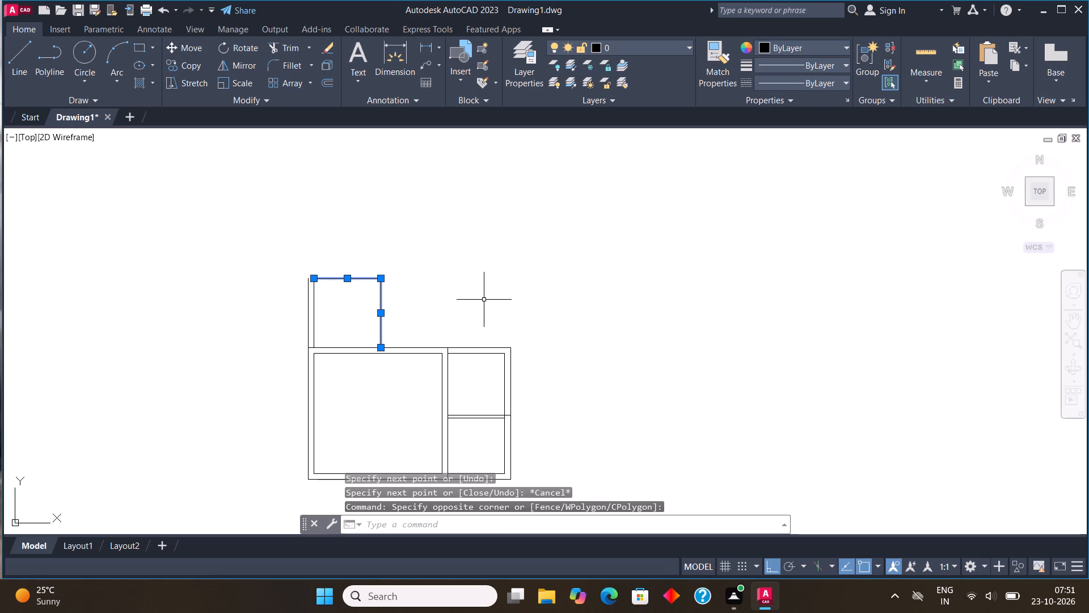
{"action": "left_click", "coordinate": [327, 87]}
{"action": "left_click", "coordinate": [348, 277]}
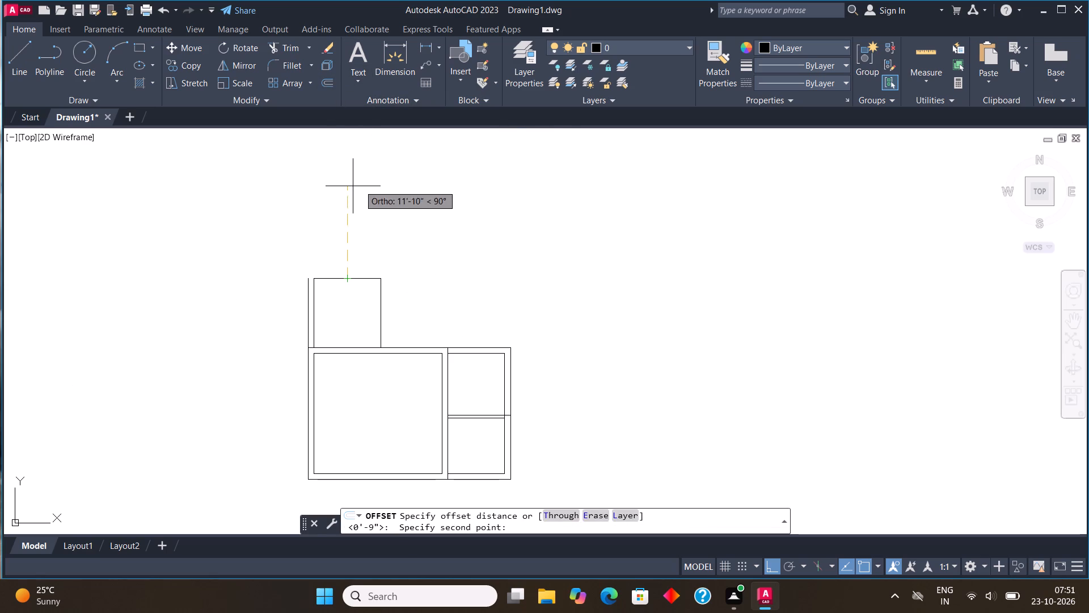
{"action": "type", "text": "4.5\""}
{"action": "key", "text": "Return"}
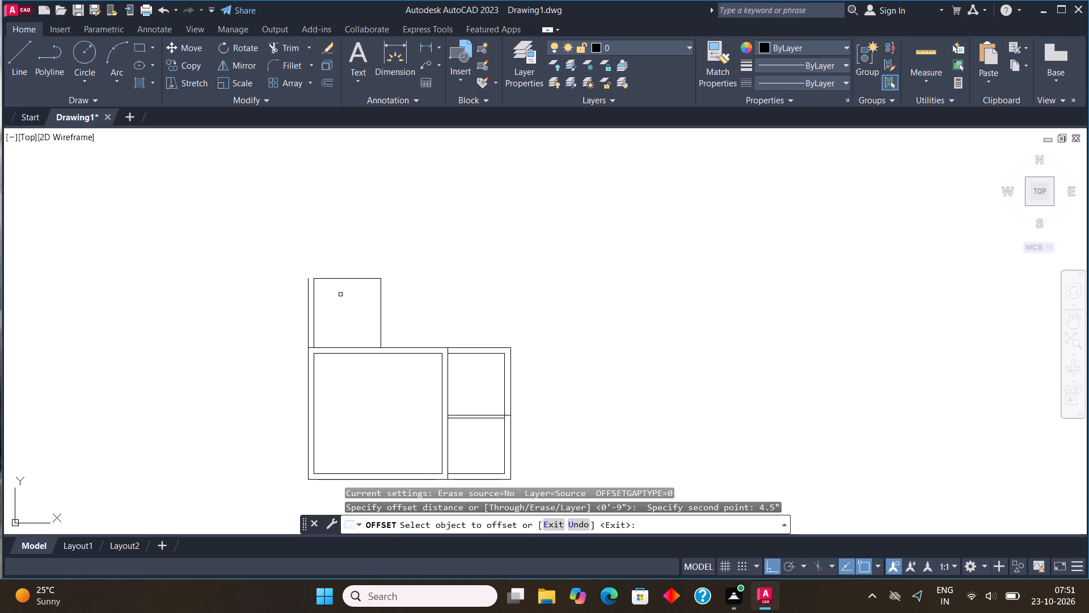
{"action": "left_click", "coordinate": [335, 278]}
{"action": "left_click", "coordinate": [335, 251]}
{"action": "left_click", "coordinate": [380, 301]}
{"action": "left_click", "coordinate": [426, 293]}
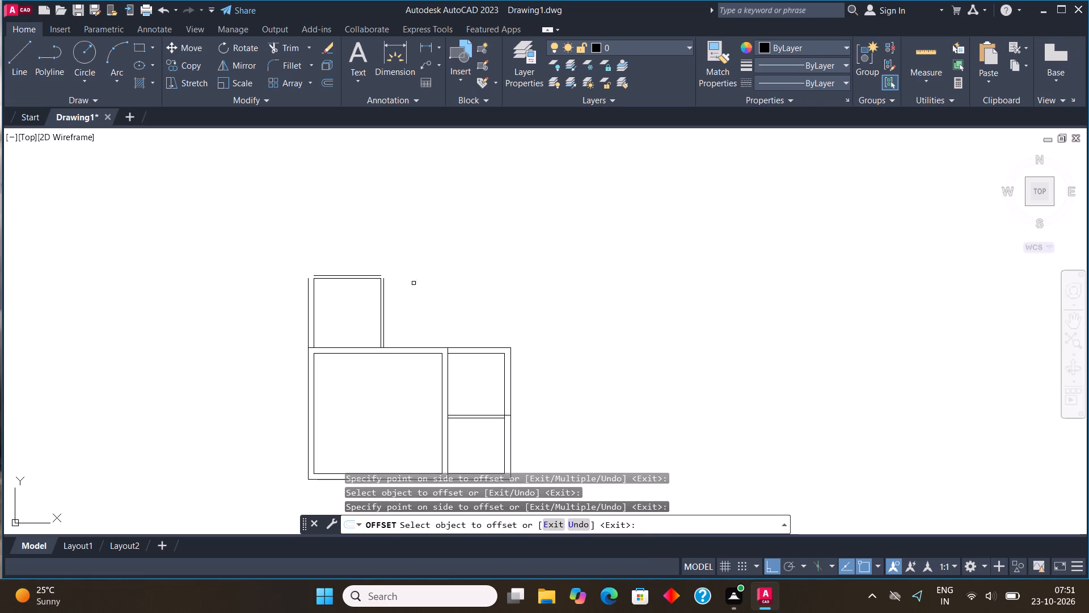
{"action": "key", "text": "Escape"}
Fillet the new upper-left room's outer wall lines into closed top-left and top-right corners.
{"action": "left_click", "coordinate": [287, 72]}
{"action": "left_click", "coordinate": [305, 320]}
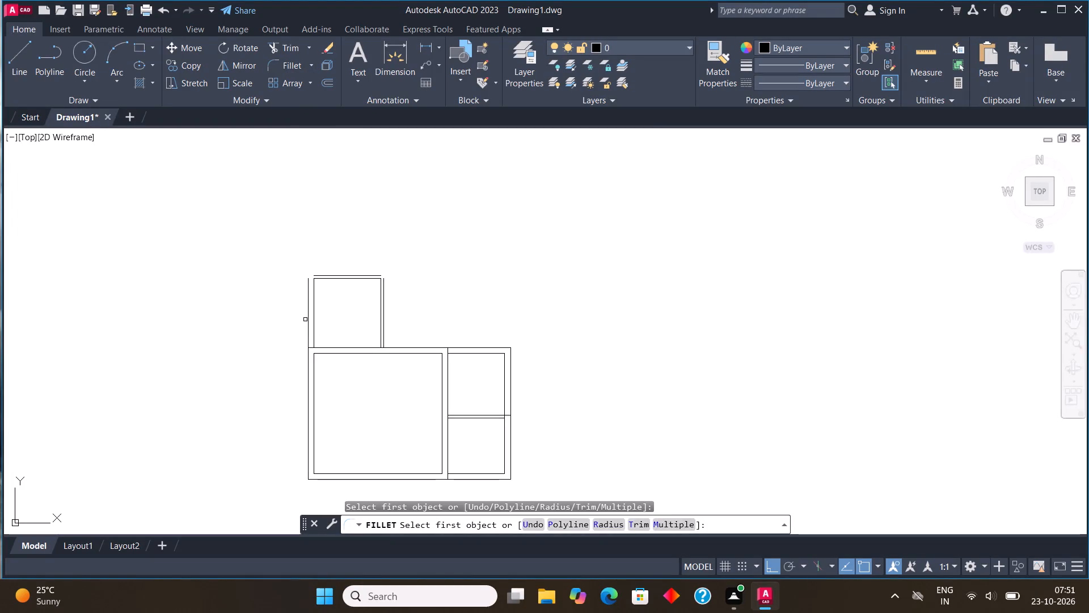
{"action": "left_click", "coordinate": [306, 291]}
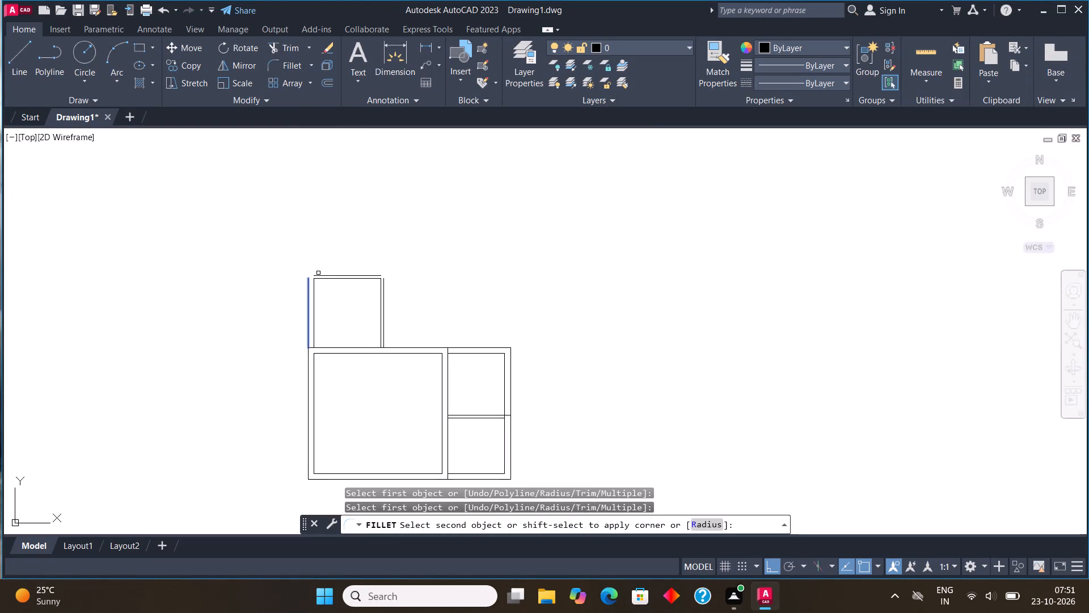
{"action": "left_click", "coordinate": [322, 277]}
{"action": "left_click", "coordinate": [290, 66]}
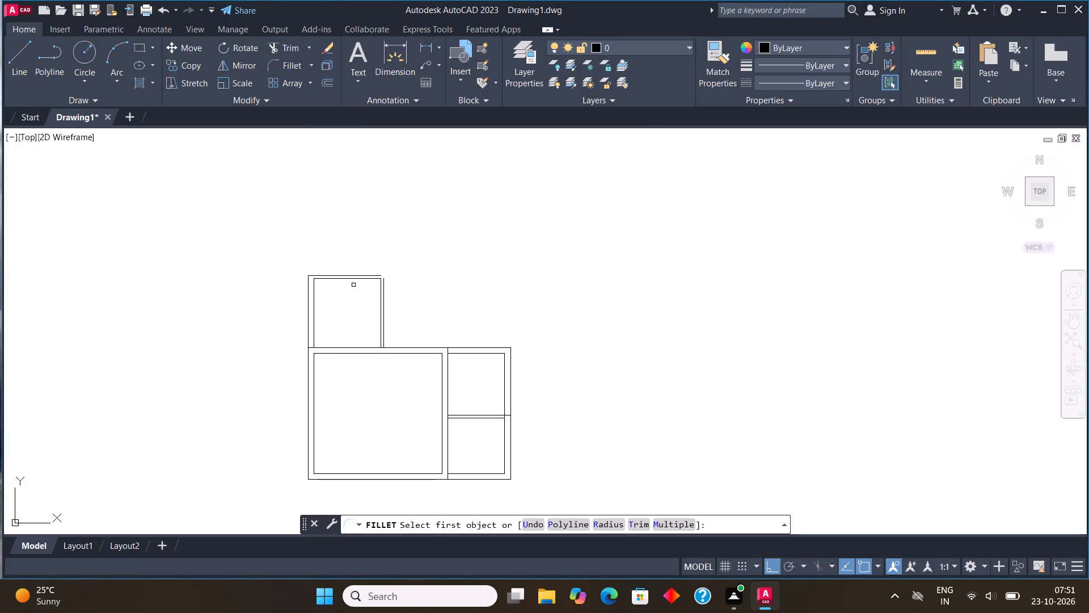
{"action": "scroll", "coordinate": [374, 298], "scroll_direction": "up", "scroll_amount": 3}
{"action": "left_click", "coordinate": [380, 209]}
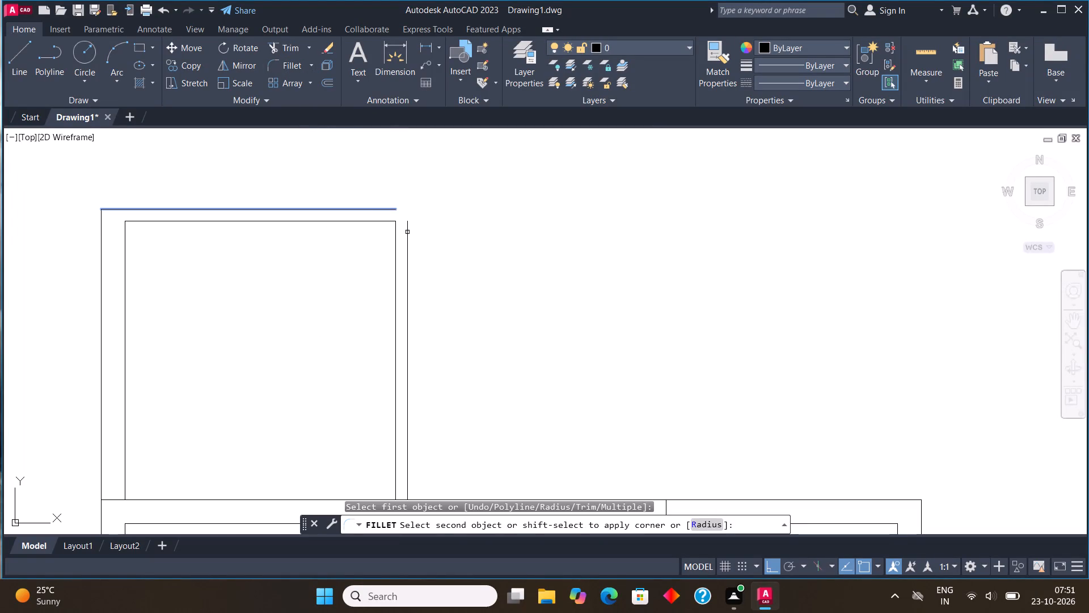
{"action": "left_click", "coordinate": [408, 240]}
Draw a 5' line rightward from the new room's outer bottom-right corner and continue it straight up level with that room's outer top line.
{"action": "scroll", "coordinate": [354, 269], "scroll_direction": "down", "scroll_amount": 1}
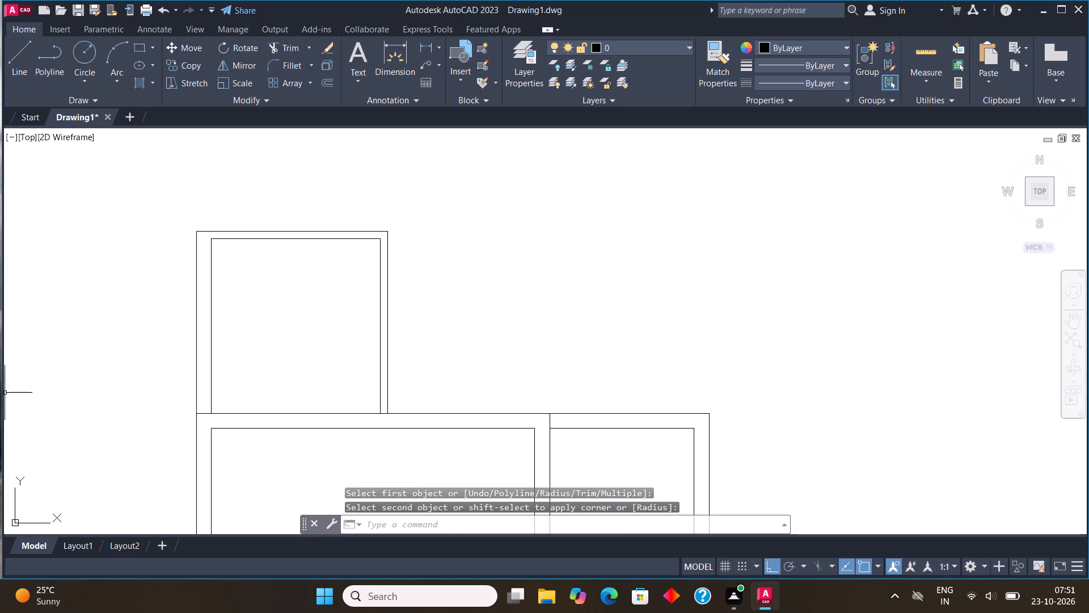
{"action": "scroll", "coordinate": [27, 441], "scroll_direction": "down", "scroll_amount": 5}
{"action": "middle_click_drag", "start_coordinate": [62, 440], "coordinate": [229, 354]}
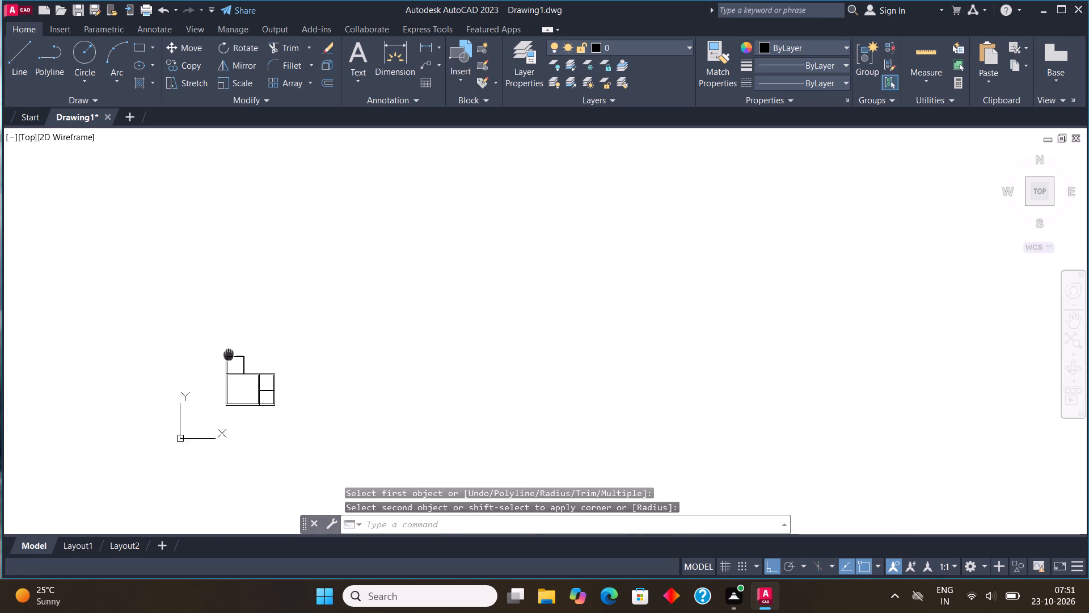
{"action": "scroll", "coordinate": [229, 354], "scroll_direction": "up", "scroll_amount": 3}
{"action": "left_click", "coordinate": [15, 66]}
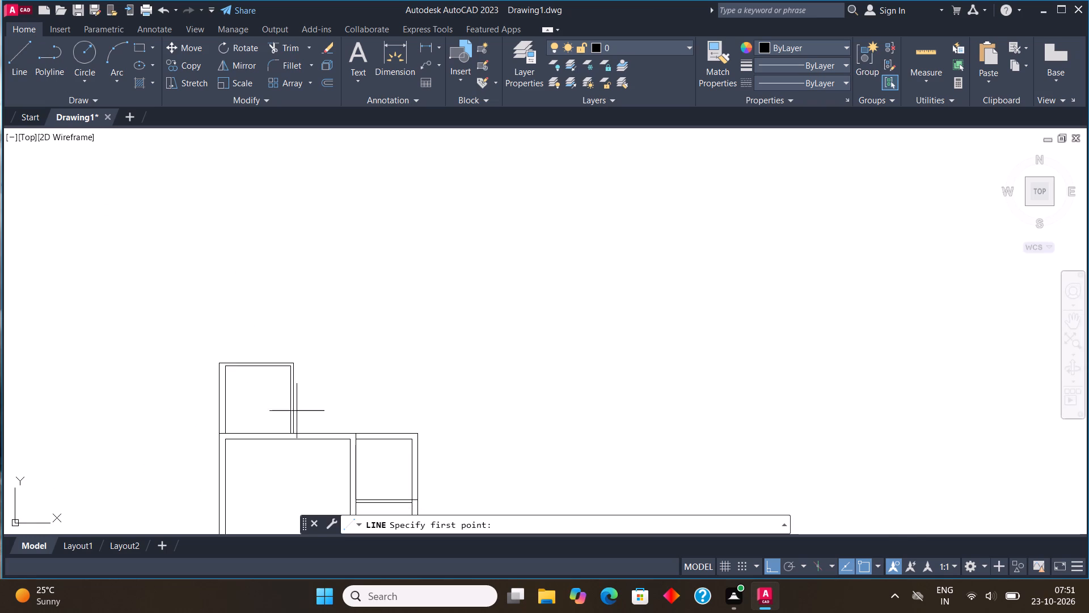
{"action": "scroll", "coordinate": [356, 371], "scroll_direction": "up", "scroll_amount": 1}
{"action": "middle_click_drag", "start_coordinate": [361, 371], "coordinate": [438, 355]}
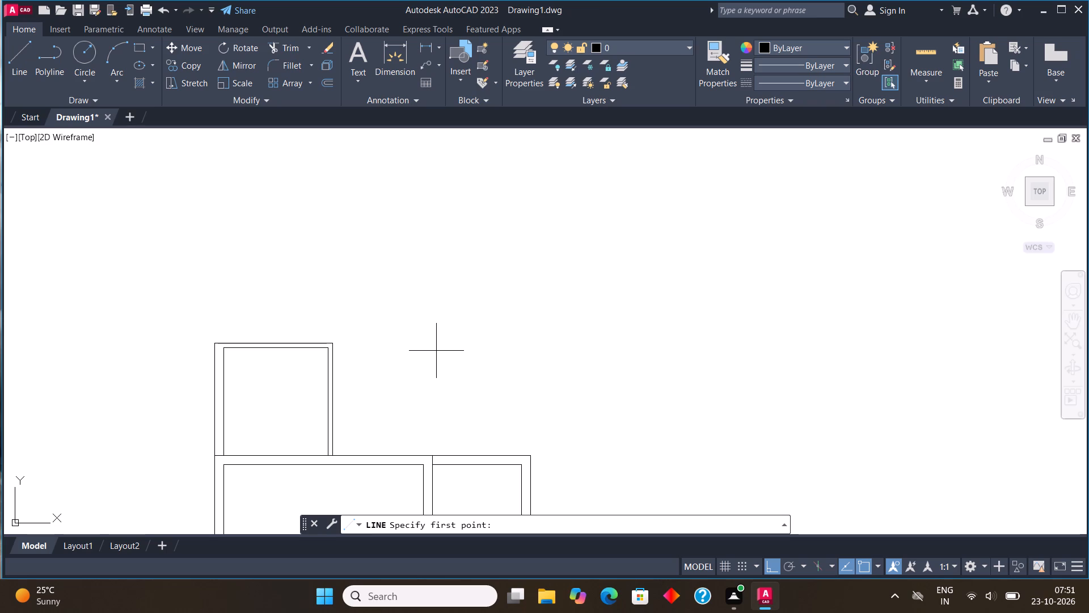
{"action": "scroll", "coordinate": [315, 470], "scroll_direction": "up", "scroll_amount": 1}
{"action": "left_click", "coordinate": [342, 447]}
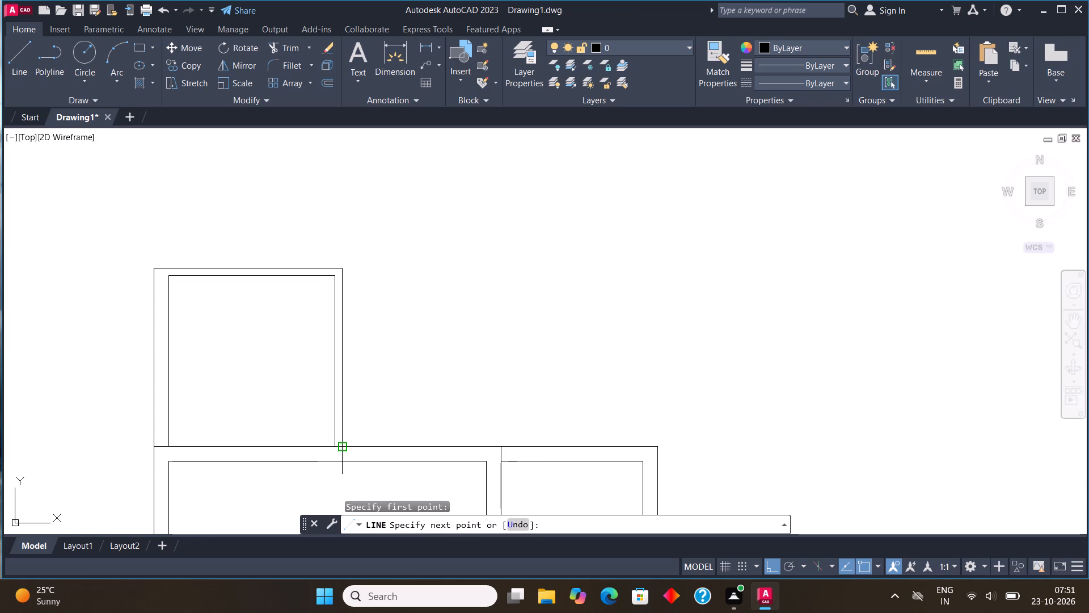
{"action": "type", "text": "5'"}
{"action": "key", "text": "Return"}
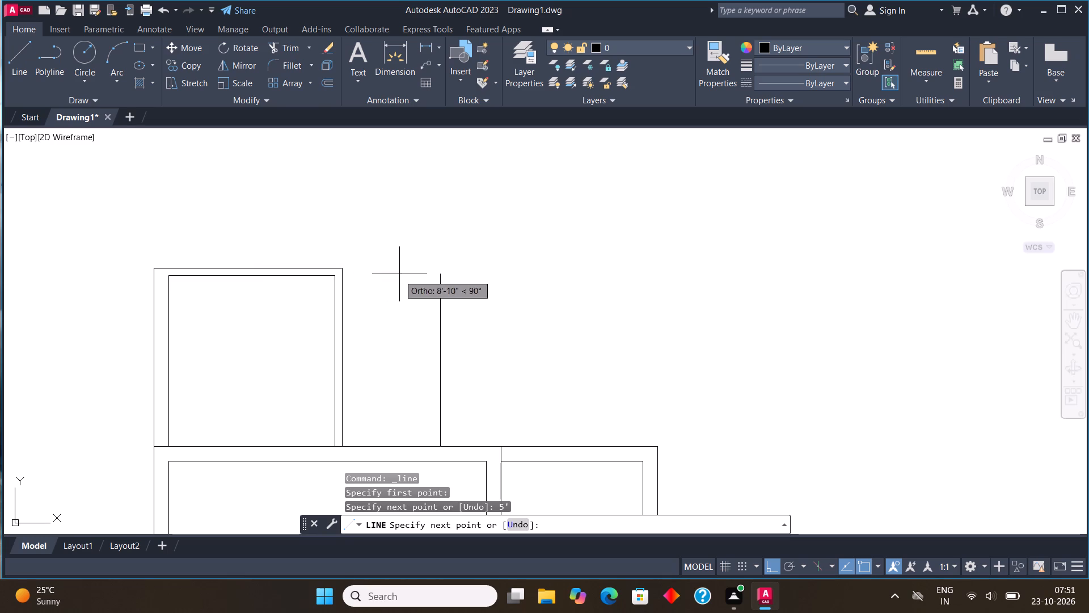
{"action": "left_click", "coordinate": [415, 272]}
{"action": "key", "text": "Escape"}
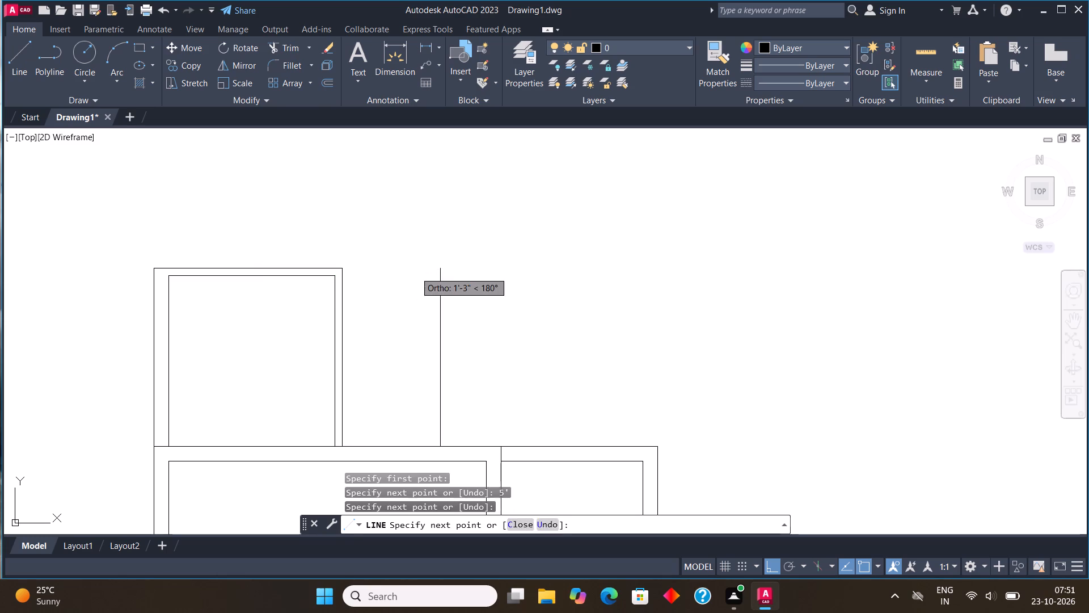
Draw a 12'6" vertical line upward from the upper-left room's outer top-left corner.
{"action": "middle_click_drag", "start_coordinate": [451, 310], "coordinate": [406, 312]}
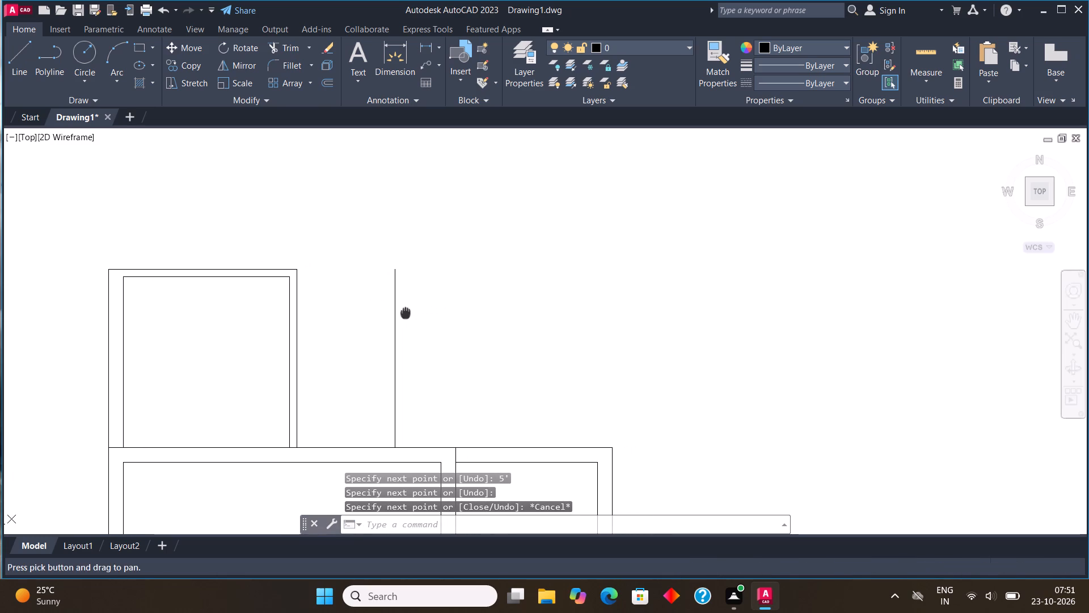
{"action": "middle_click_drag", "start_coordinate": [403, 319], "coordinate": [411, 324]}
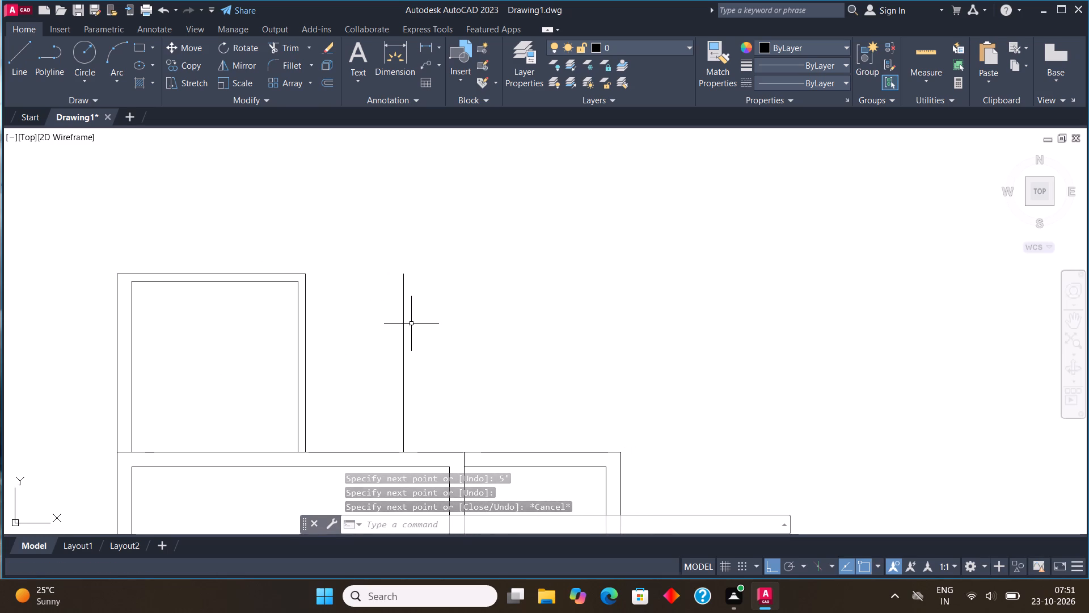
{"action": "left_click", "coordinate": [22, 57]}
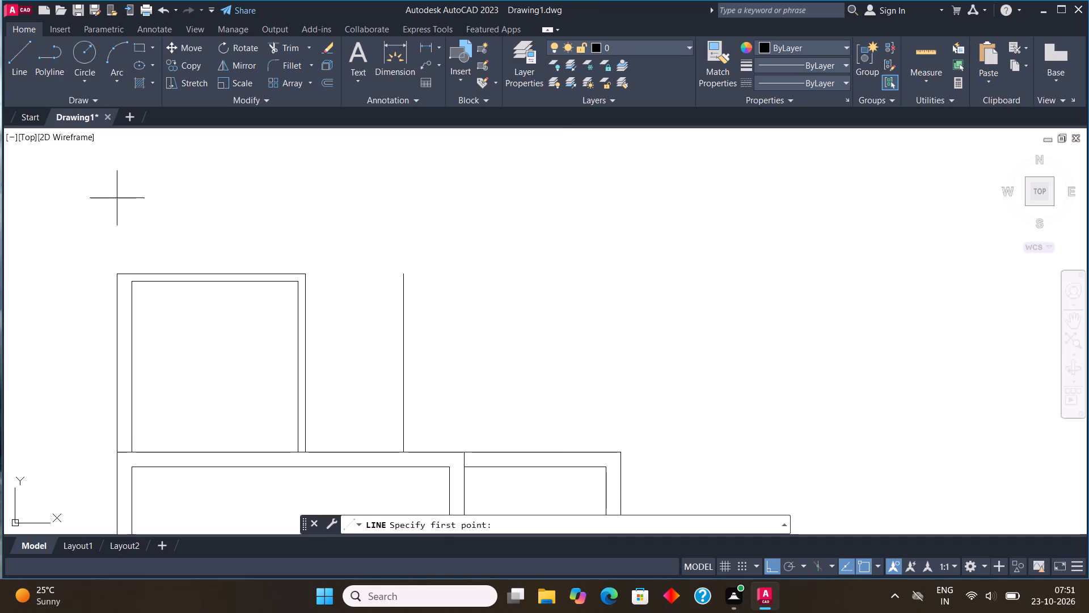
{"action": "middle_click_drag", "start_coordinate": [163, 315], "coordinate": [341, 414]}
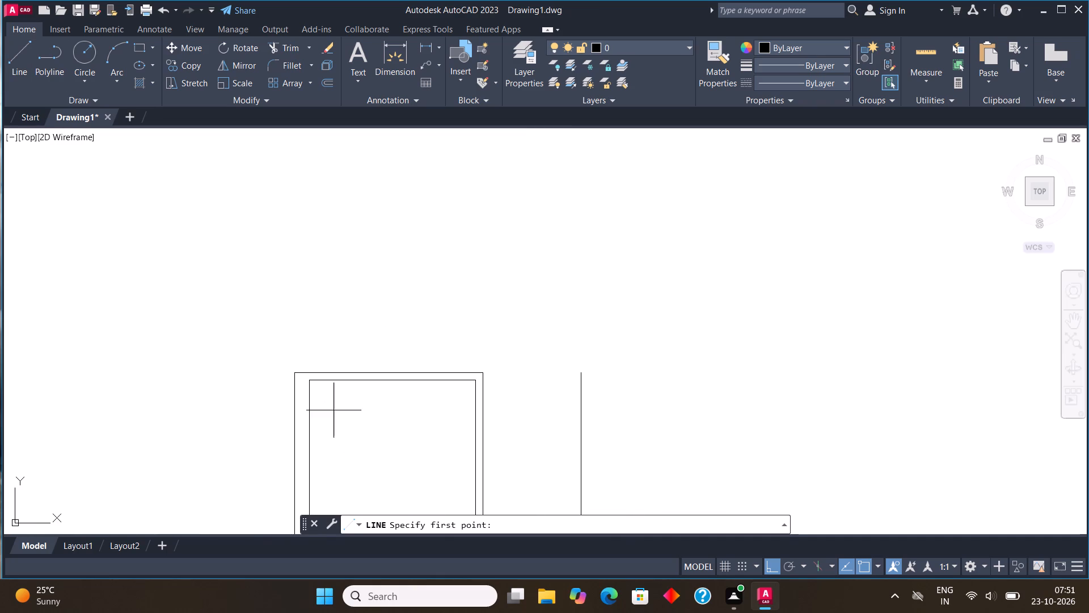
{"action": "left_click", "coordinate": [295, 368]}
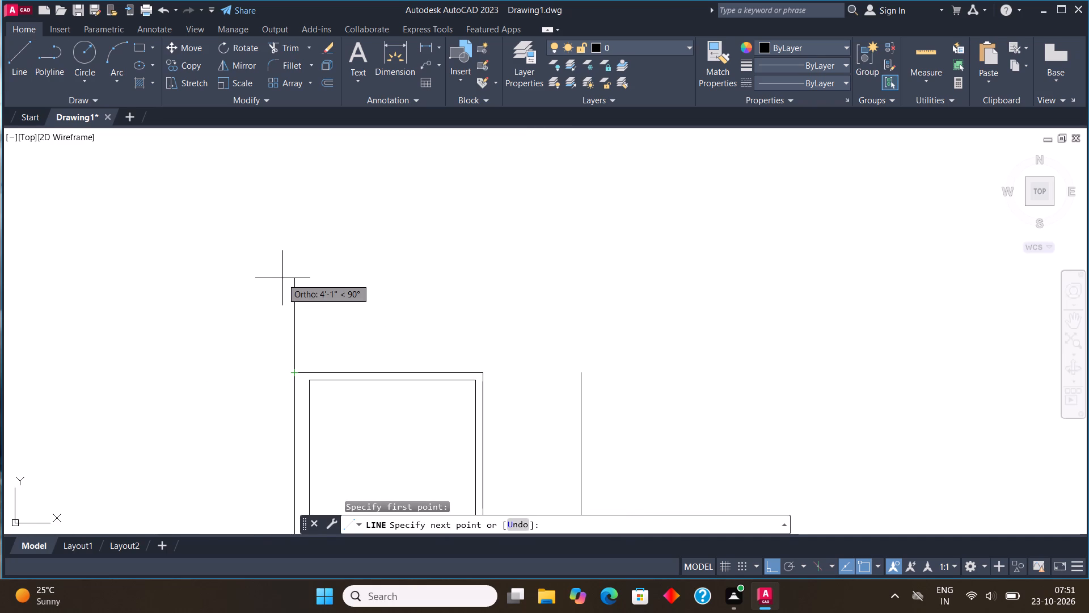
{"action": "type", "text": "12'6\""}
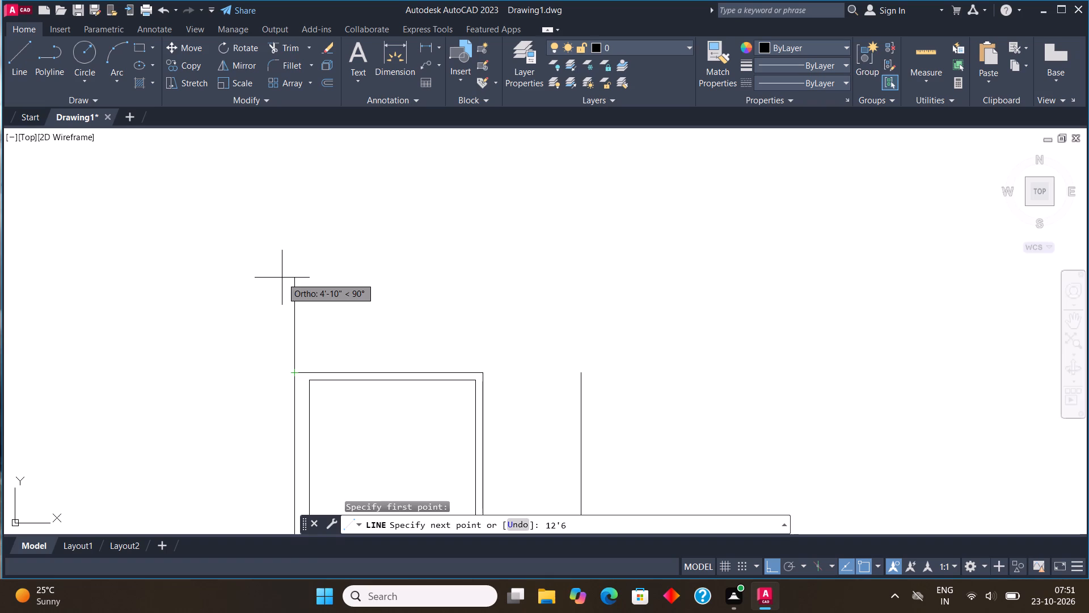
{"action": "key", "text": "Return"}
{"action": "key", "text": "Escape"}
Offset the new 12'6" vertical line 9" to the right.
{"action": "scroll", "coordinate": [282, 278], "scroll_direction": "down", "scroll_amount": 2}
{"action": "scroll", "coordinate": [293, 277], "scroll_direction": "up", "scroll_amount": 2}
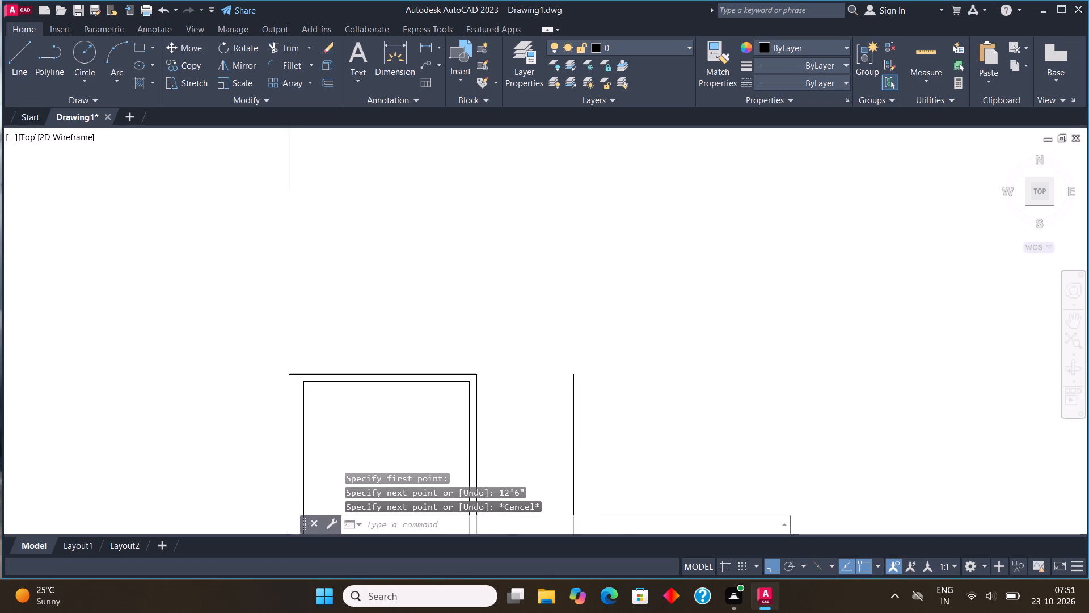
{"action": "left_click_drag", "start_coordinate": [295, 275], "coordinate": [286, 270]}
{"action": "left_click", "coordinate": [252, 252]}
{"action": "left_click", "coordinate": [323, 81]}
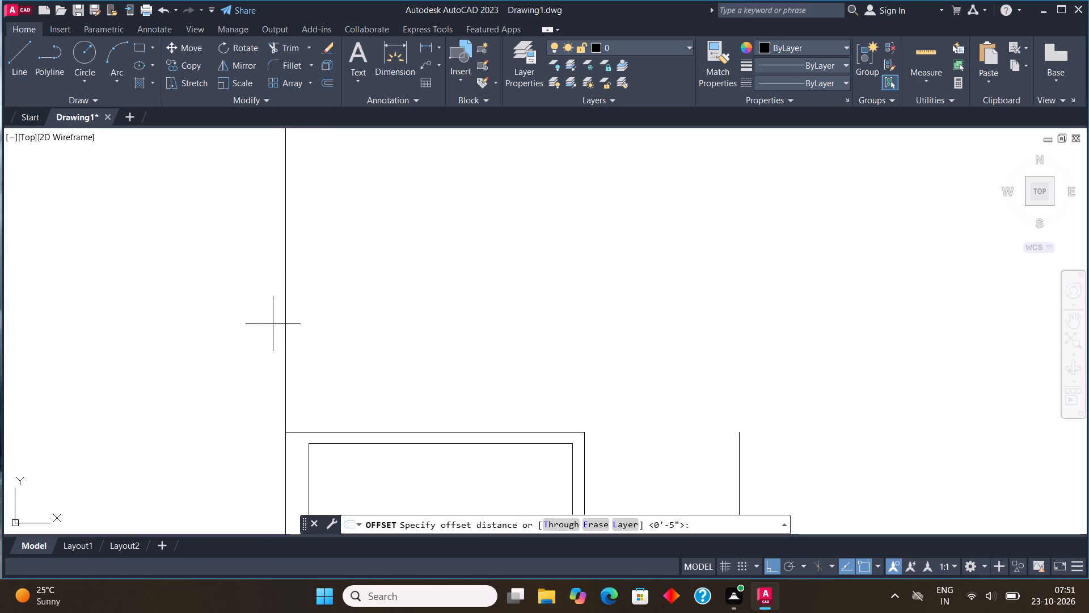
{"action": "left_click", "coordinate": [282, 319]}
{"action": "type", "text": "9\""}
{"action": "key", "text": "Return"}
{"action": "left_click", "coordinate": [487, 317]}
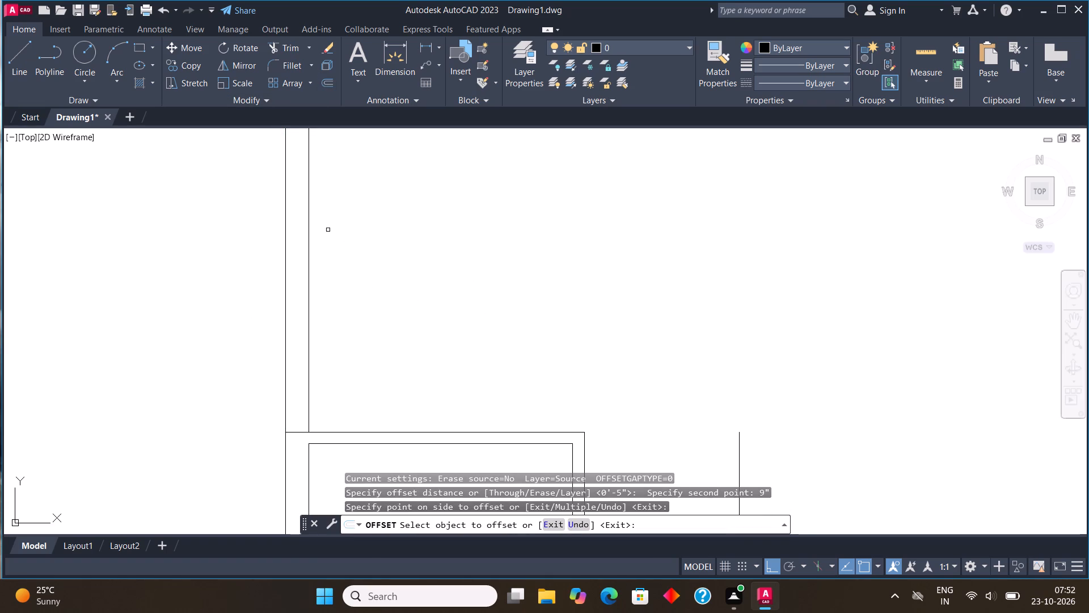
Draw a 12'3" line rightward from the offset wall line's bottom end and continue it straight up level with that line's top end.
{"action": "left_click", "coordinate": [21, 61]}
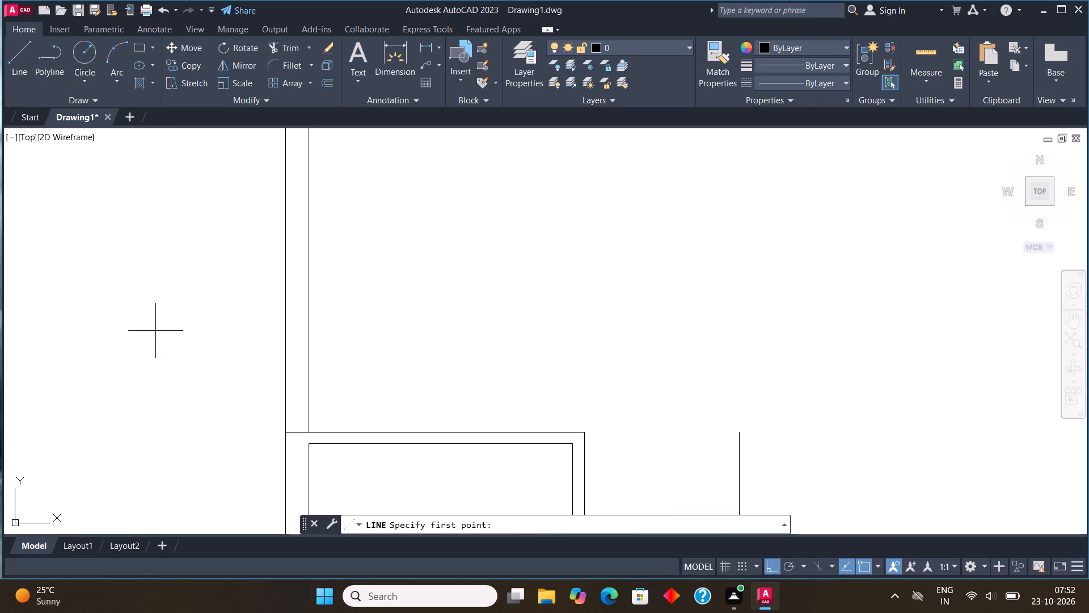
{"action": "left_click", "coordinate": [311, 430]}
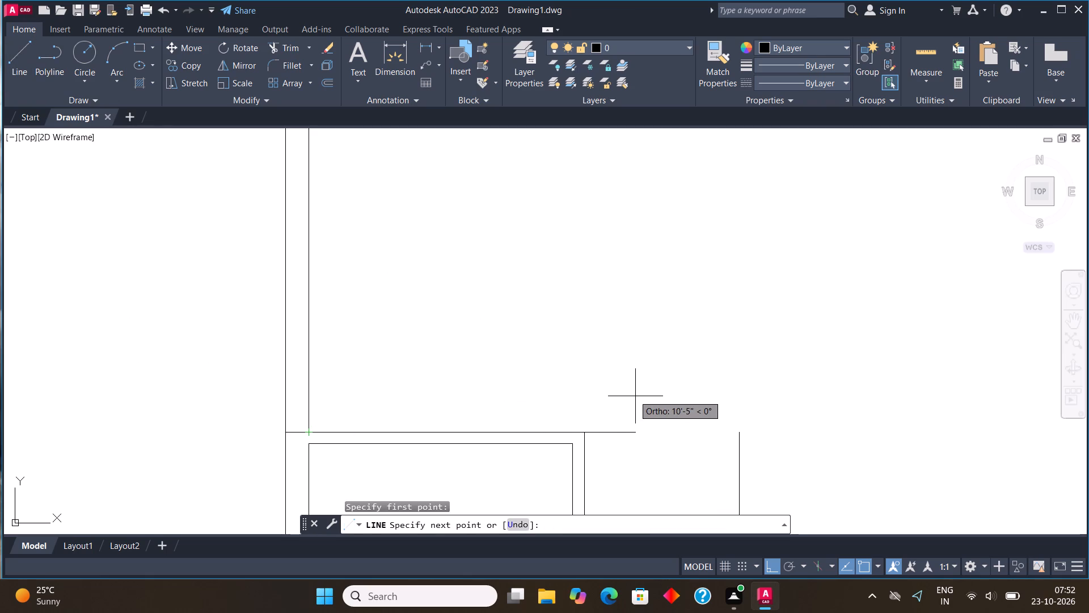
{"action": "type", "text": "12'3\""}
{"action": "key", "text": "Return"}
{"action": "scroll", "coordinate": [715, 239], "scroll_direction": "down", "scroll_amount": 2}
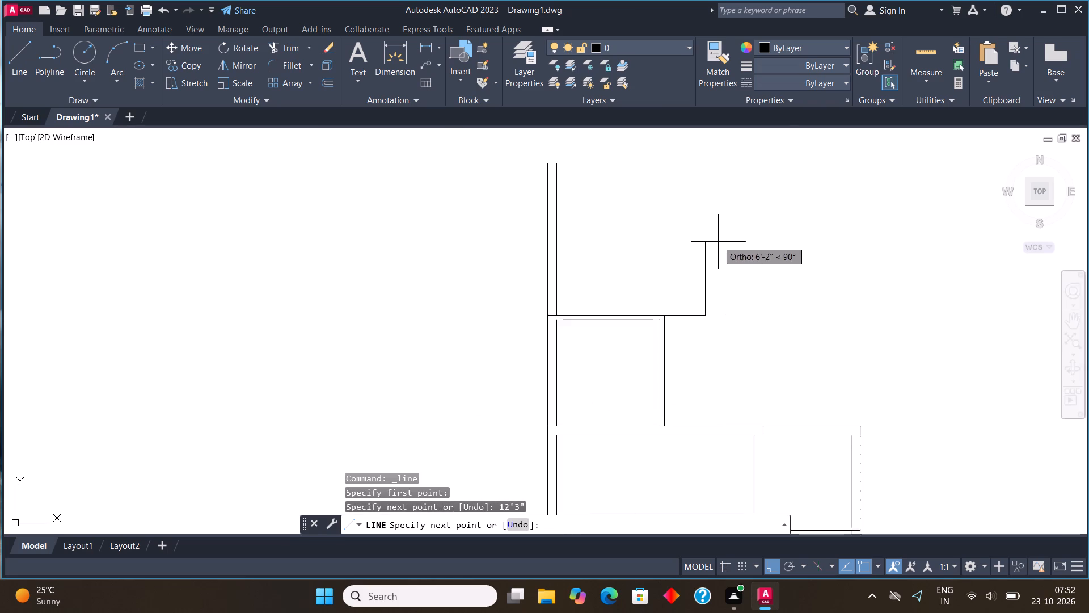
{"action": "middle_click_drag", "start_coordinate": [718, 243], "coordinate": [617, 390]}
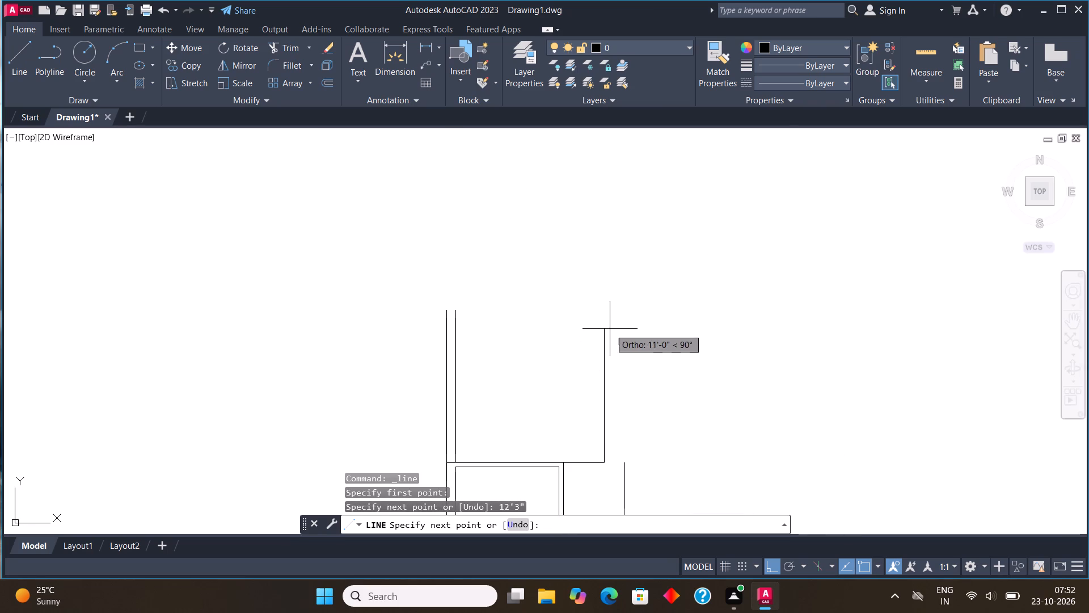
{"action": "middle_click_drag", "start_coordinate": [607, 326], "coordinate": [516, 269]}
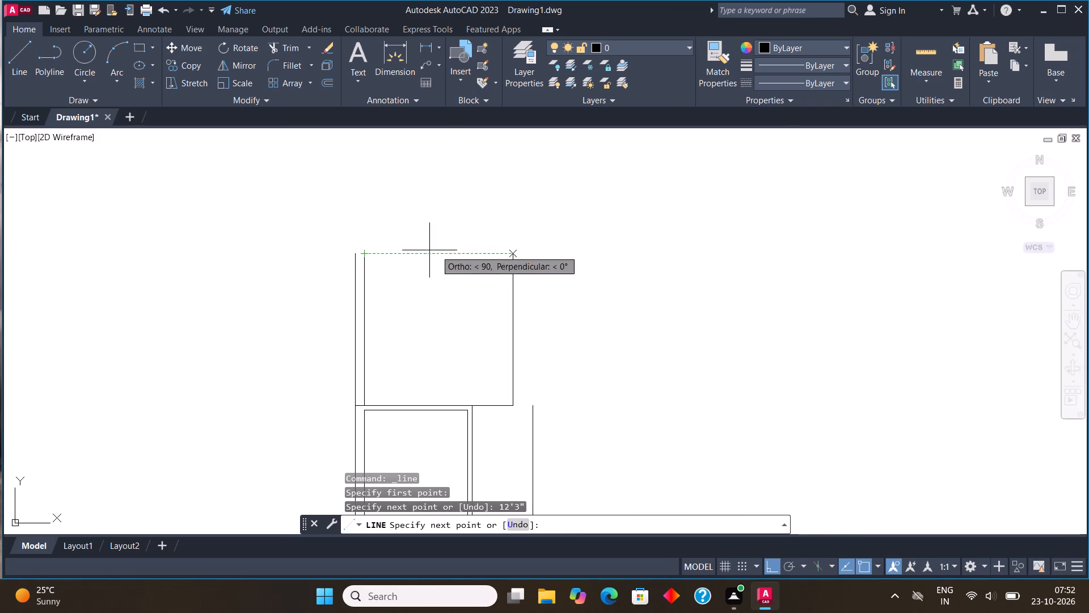
{"action": "left_click", "coordinate": [492, 250]}
{"action": "key", "text": "Escape"}
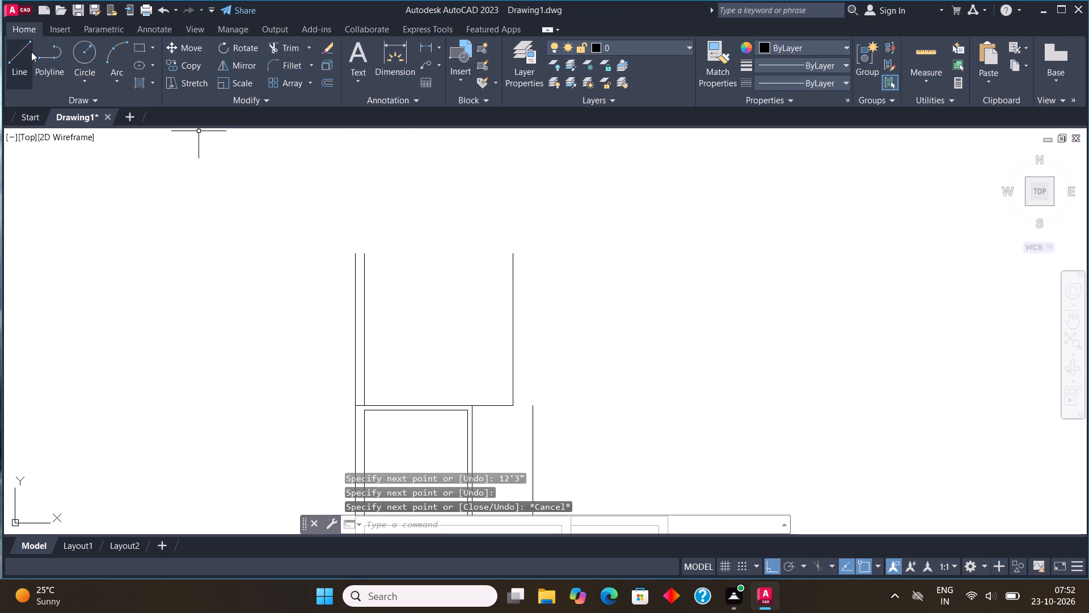
Draw a horizontal line from the inner wall line's top end to the new right side line, closing the topmost room.
{"action": "left_click", "coordinate": [22, 61]}
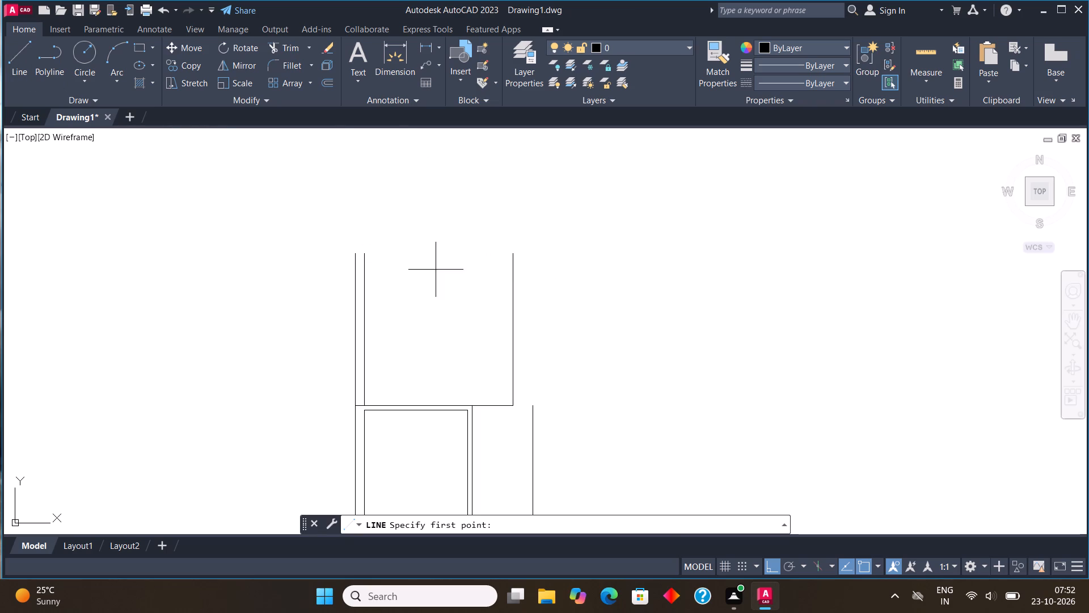
{"action": "left_click", "coordinate": [364, 260]}
{"action": "left_click", "coordinate": [512, 251]}
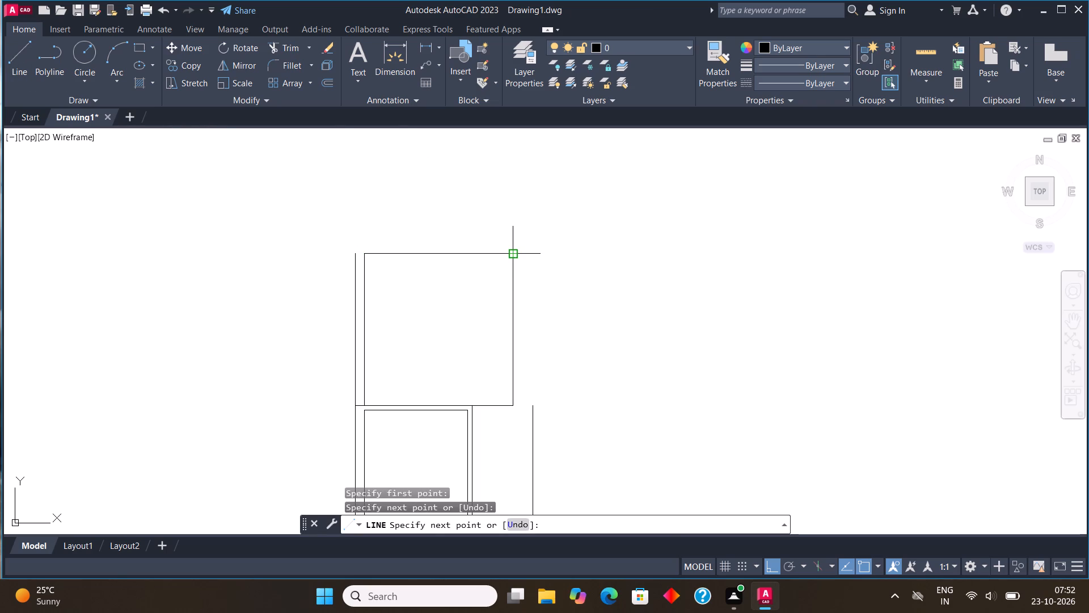
{"action": "key", "text": "Escape"}
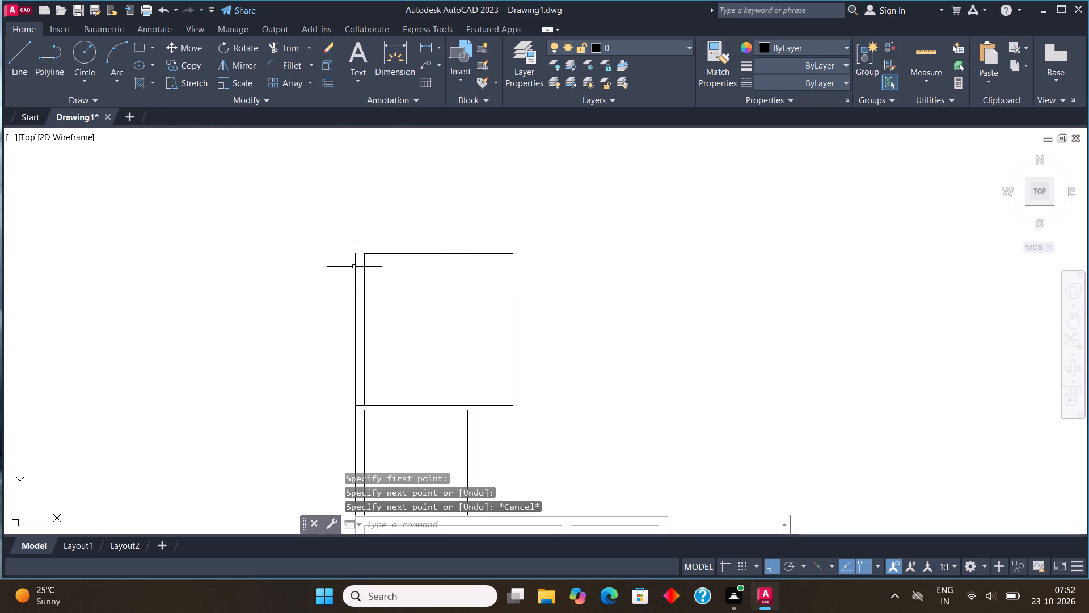
Offset the topmost room's right, bottom and top lines outward by 4.5".
{"action": "middle_click_drag", "start_coordinate": [415, 282], "coordinate": [385, 276]}
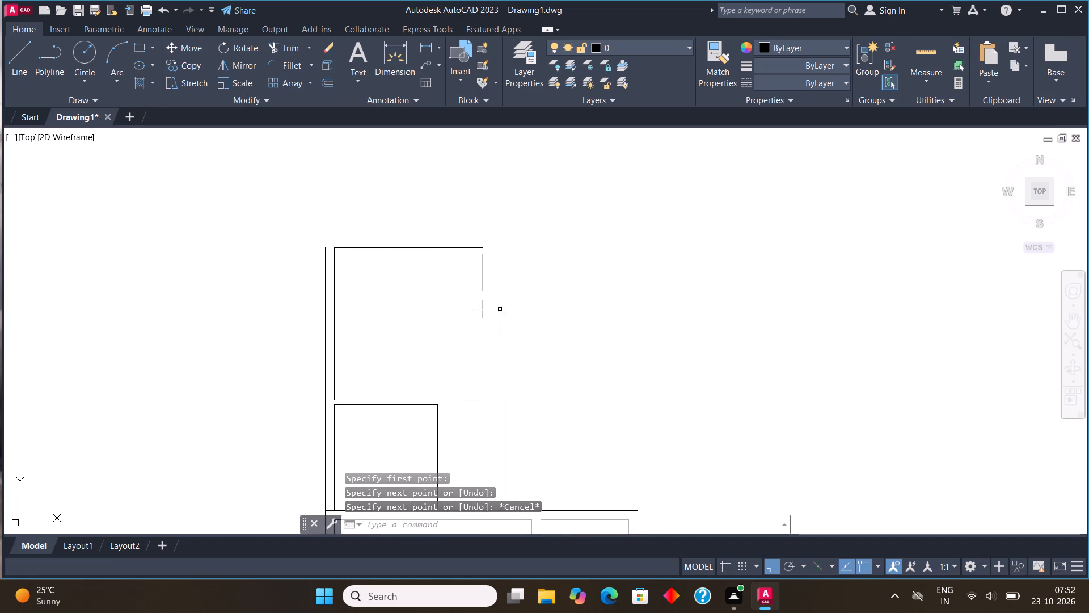
{"action": "left_click", "coordinate": [501, 310]}
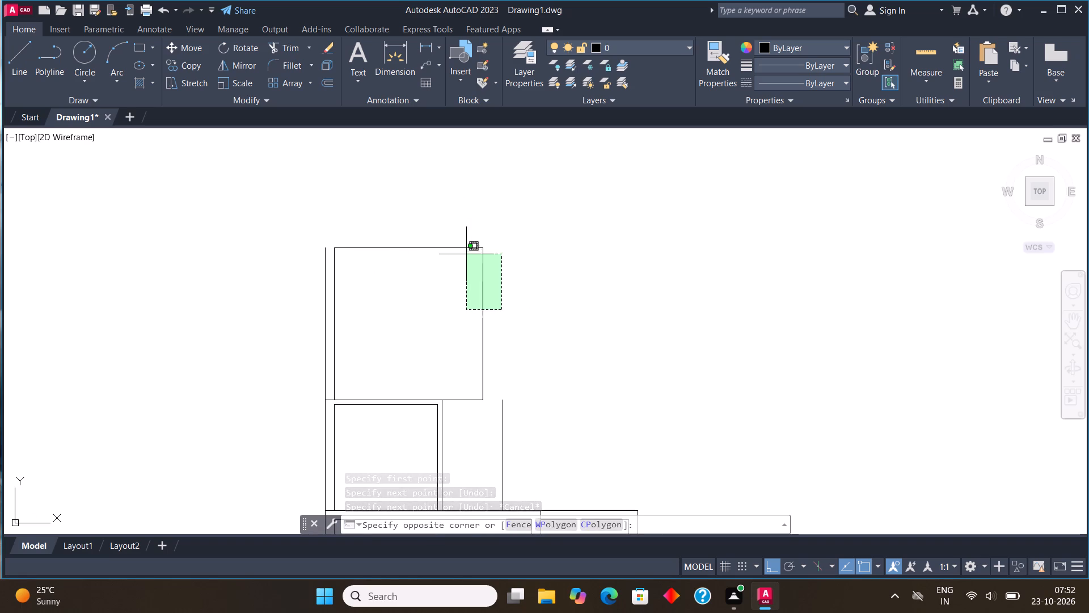
{"action": "left_click", "coordinate": [463, 286]}
{"action": "left_click", "coordinate": [331, 77]}
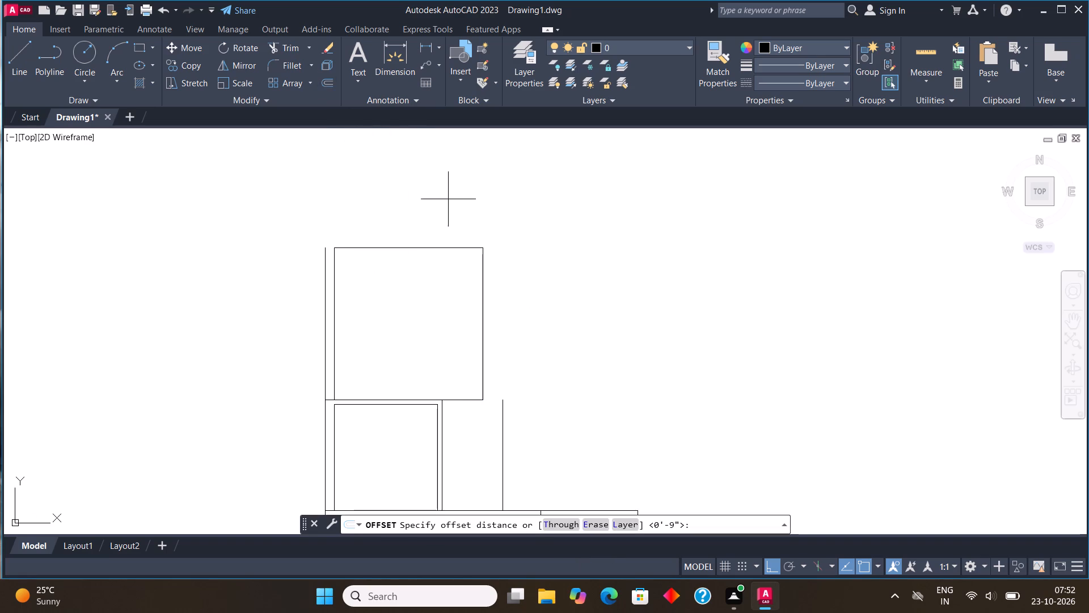
{"action": "left_click", "coordinate": [465, 403]}
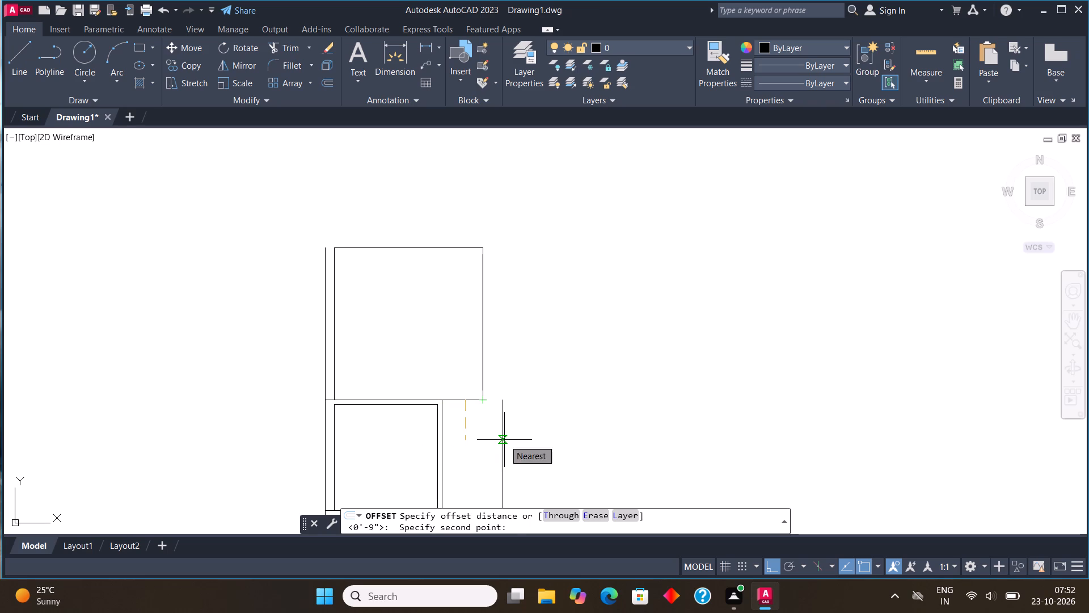
{"action": "key", "text": "4"}
{"action": "key", "text": "period"}
{"action": "key", "text": "5"}
{"action": "key", "text": "shift+quotedbl"}
{"action": "key", "text": "Return"}
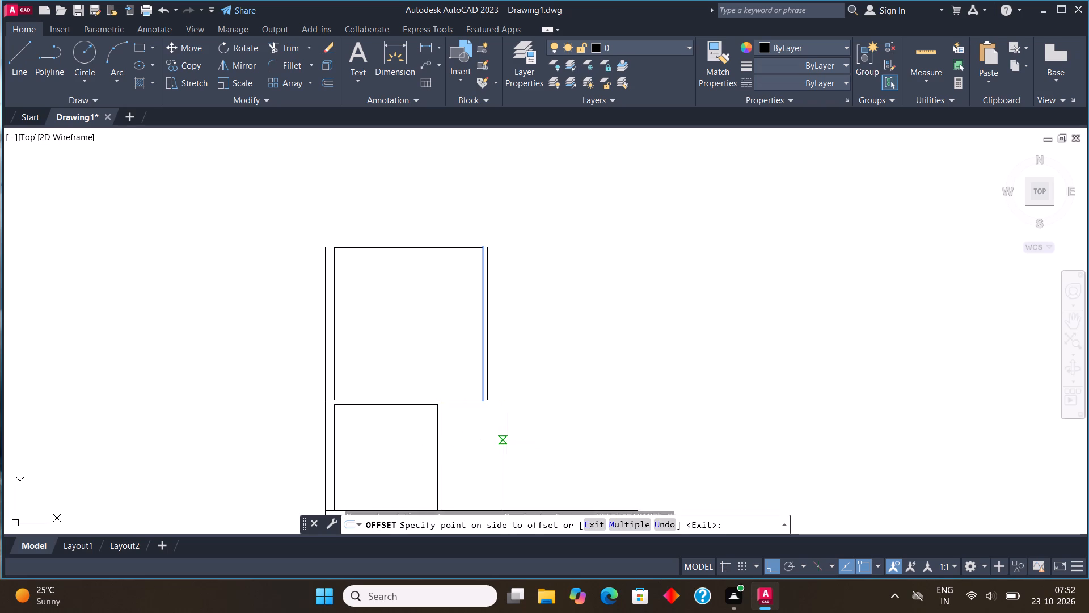
{"action": "left_click", "coordinate": [513, 349]}
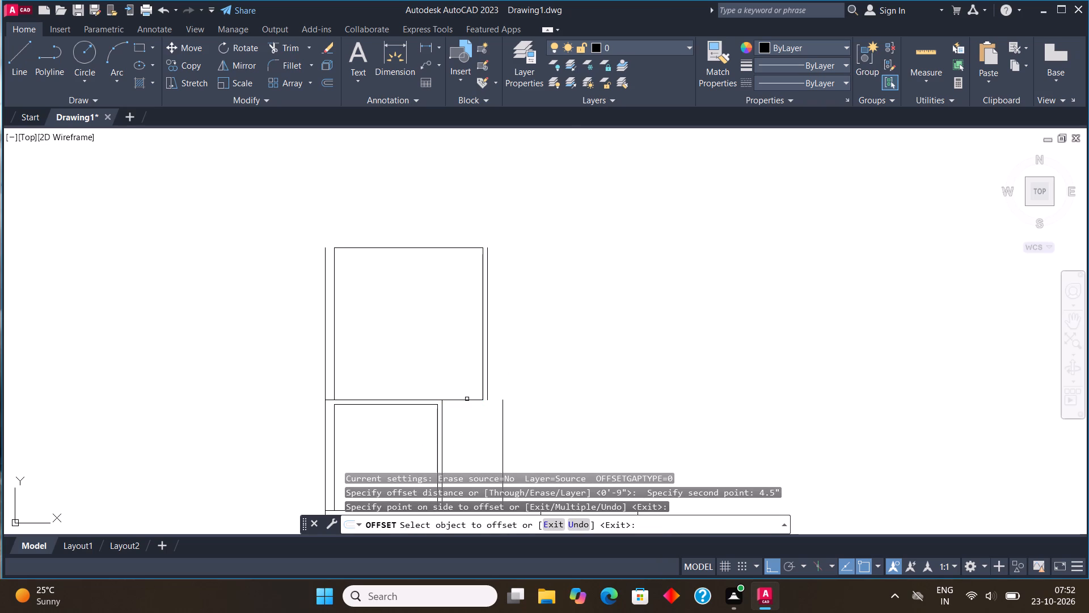
{"action": "left_click", "coordinate": [466, 398]}
{"action": "left_click", "coordinate": [466, 424]}
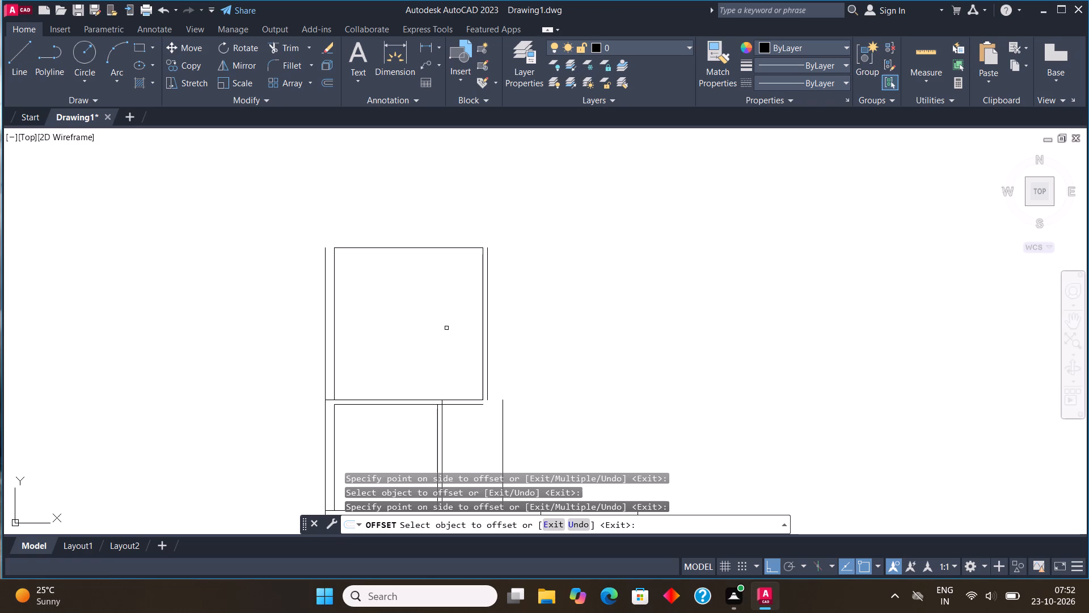
{"action": "left_click", "coordinate": [404, 250]}
{"action": "left_click", "coordinate": [407, 223]}
Fillet the topmost room's outer wall lines into closed top-left, top-right and bottom-right corners.
{"action": "left_click", "coordinate": [289, 65]}
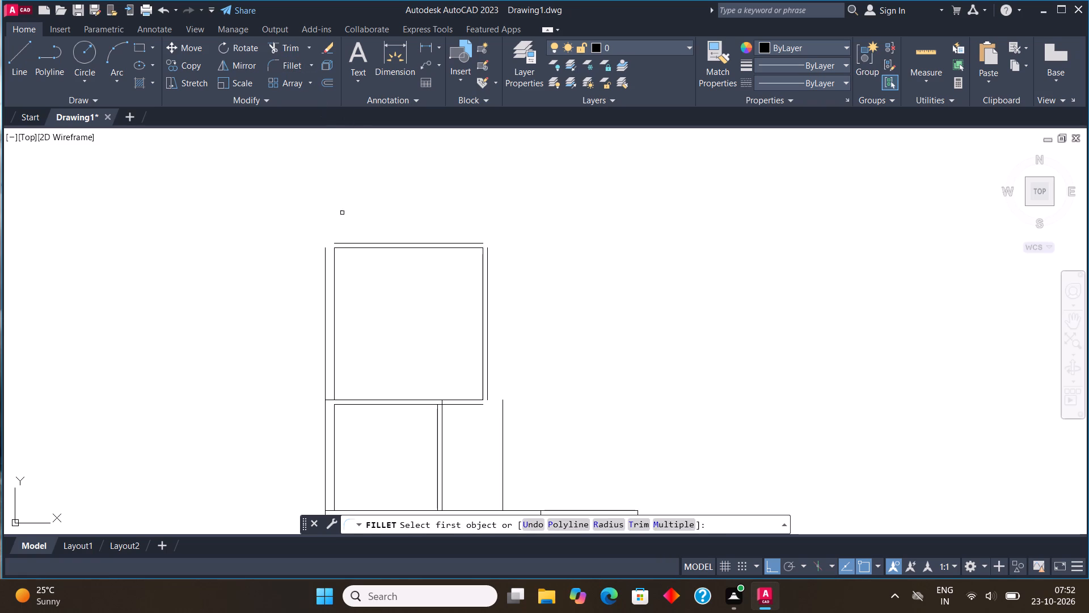
{"action": "left_click", "coordinate": [325, 267]}
{"action": "left_click", "coordinate": [336, 244]}
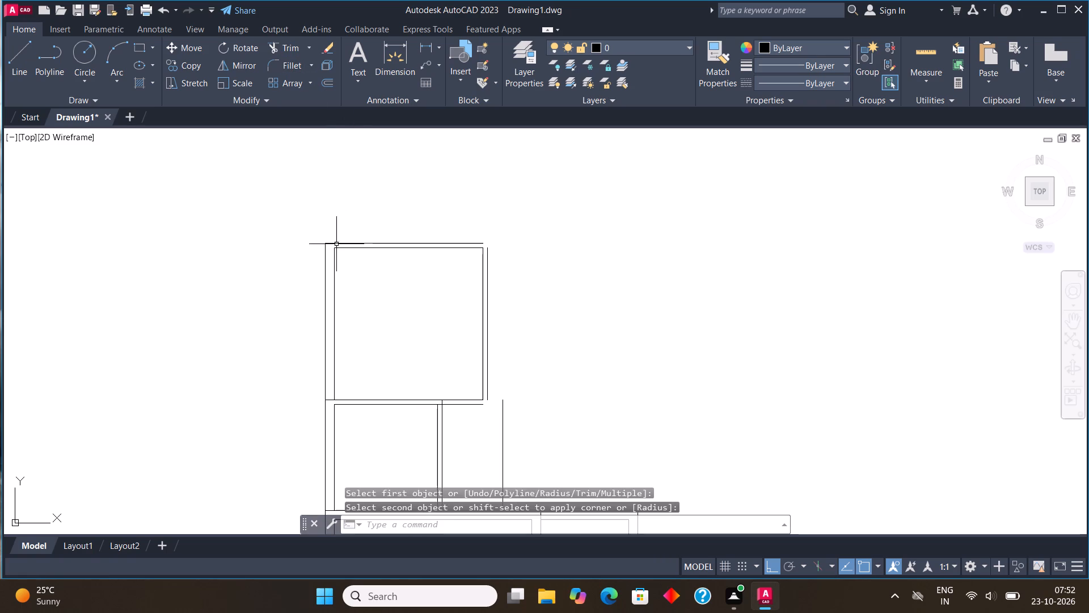
{"action": "left_click", "coordinate": [286, 72]}
{"action": "left_click", "coordinate": [471, 243]}
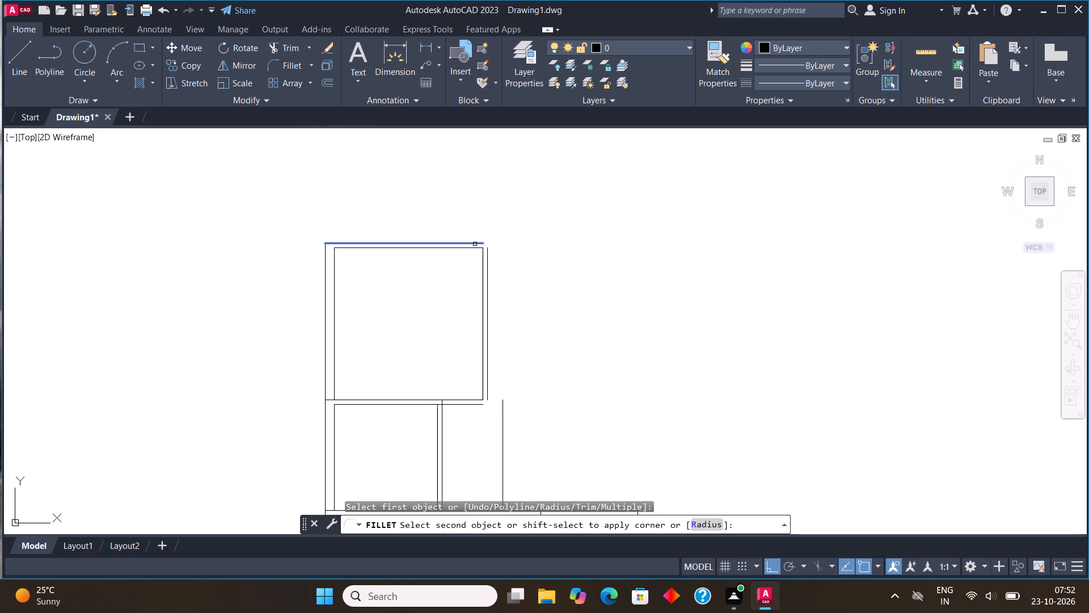
{"action": "left_click", "coordinate": [486, 258]}
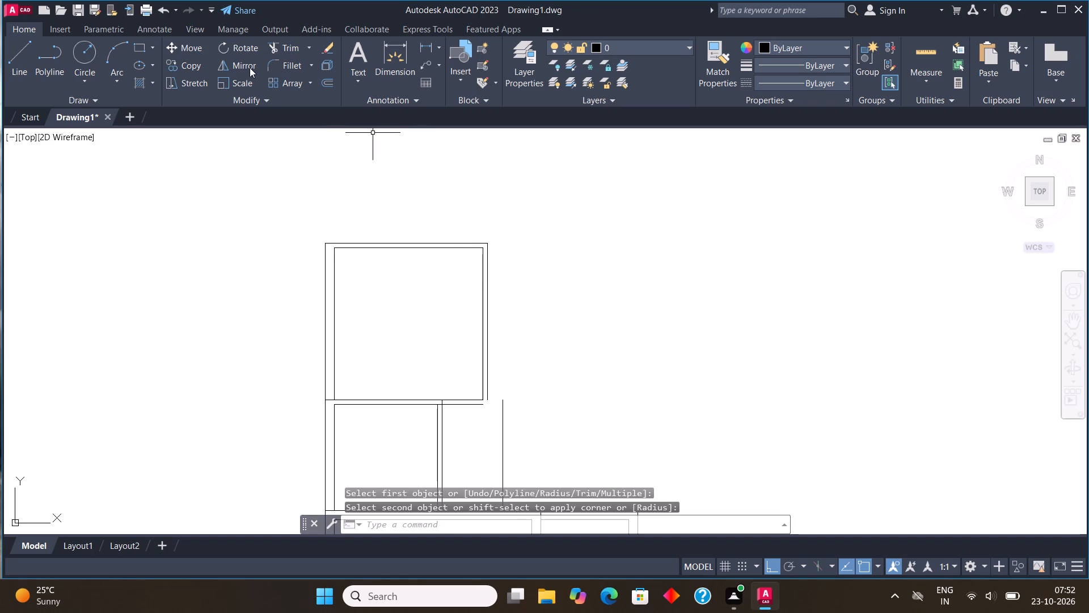
{"action": "left_click", "coordinate": [288, 58]}
{"action": "left_click", "coordinate": [469, 406]}
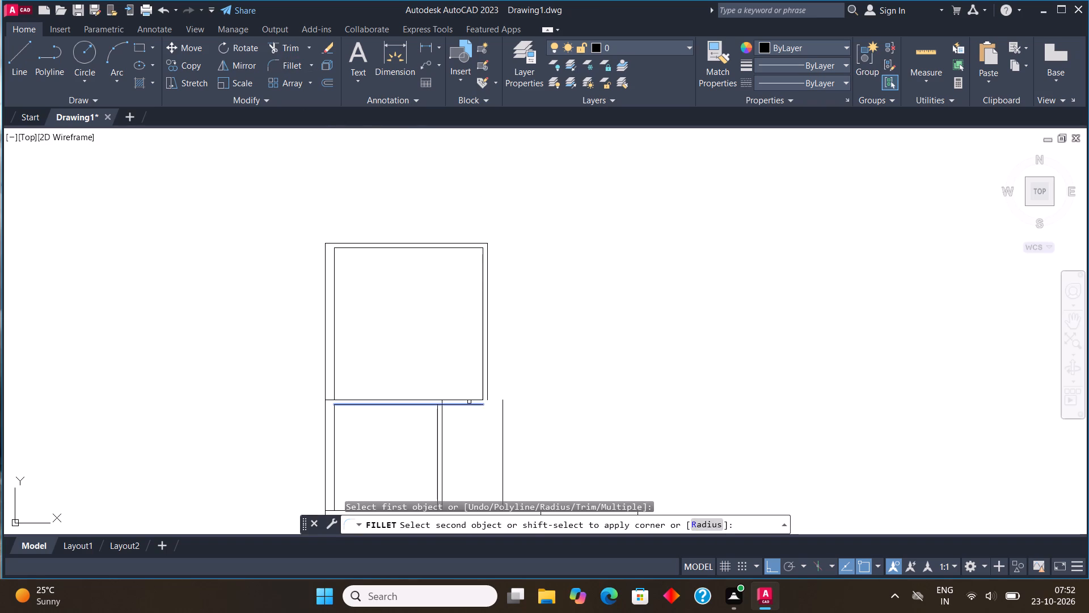
{"action": "left_click", "coordinate": [487, 368]}
Trim the piece of the lower room's right wall line that crosses the topmost room's bottom wall.
{"action": "left_click", "coordinate": [293, 41]}
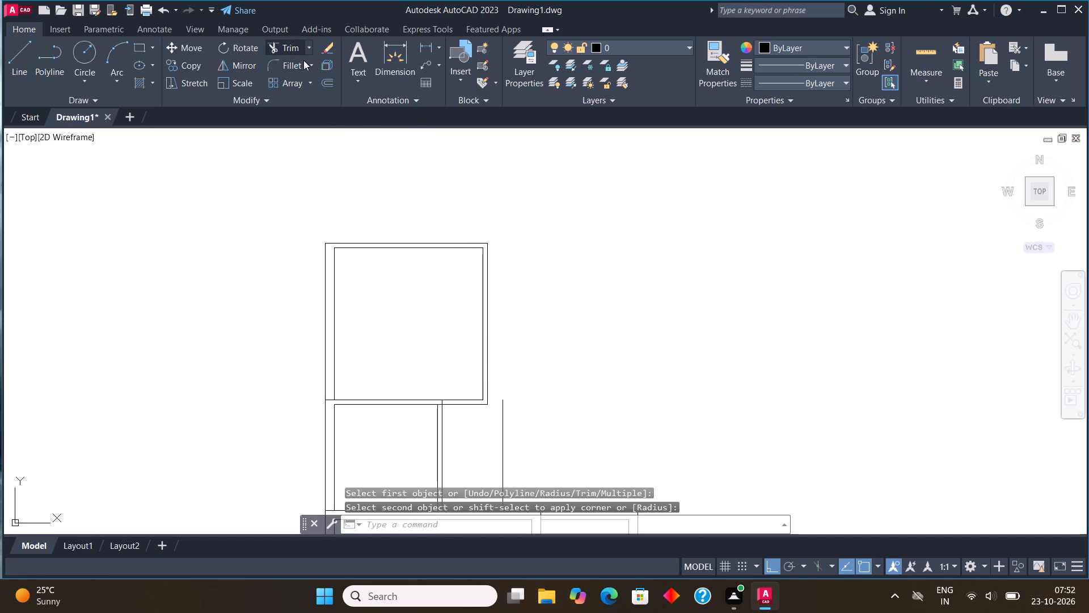
{"action": "scroll", "coordinate": [442, 405], "scroll_direction": "up", "scroll_amount": 3}
{"action": "left_click_drag", "start_coordinate": [437, 393], "coordinate": [419, 393]}
{"action": "scroll", "coordinate": [421, 344], "scroll_direction": "down", "scroll_amount": 3}
{"action": "key", "text": "Escape"}
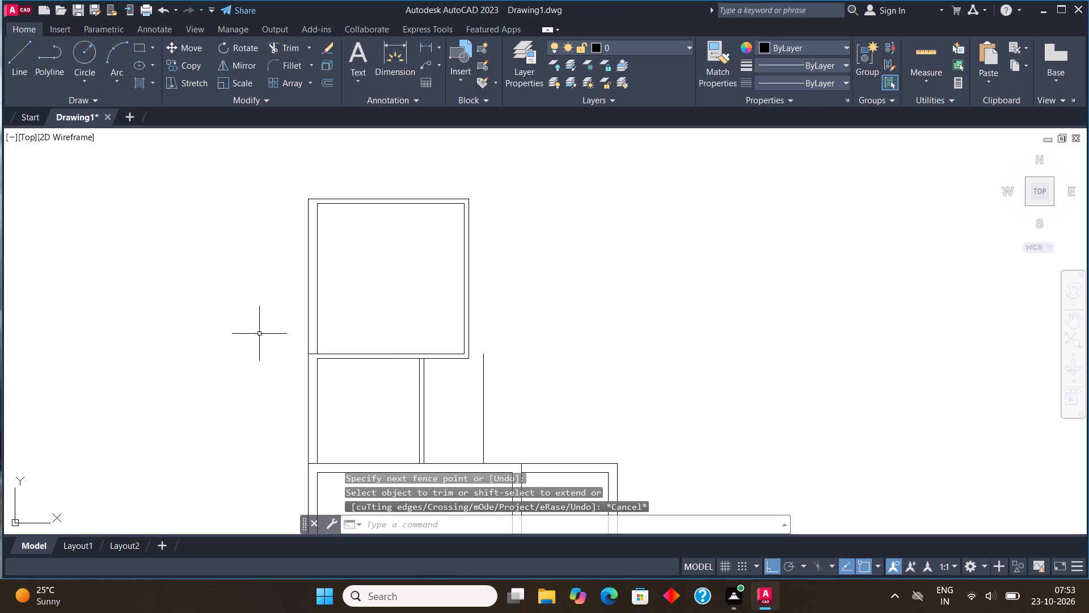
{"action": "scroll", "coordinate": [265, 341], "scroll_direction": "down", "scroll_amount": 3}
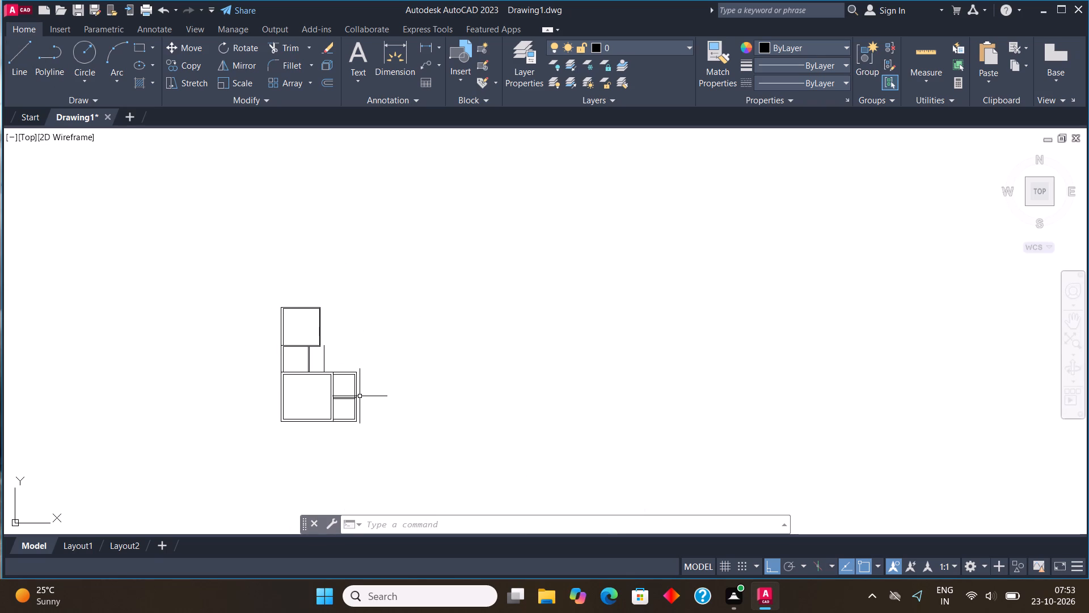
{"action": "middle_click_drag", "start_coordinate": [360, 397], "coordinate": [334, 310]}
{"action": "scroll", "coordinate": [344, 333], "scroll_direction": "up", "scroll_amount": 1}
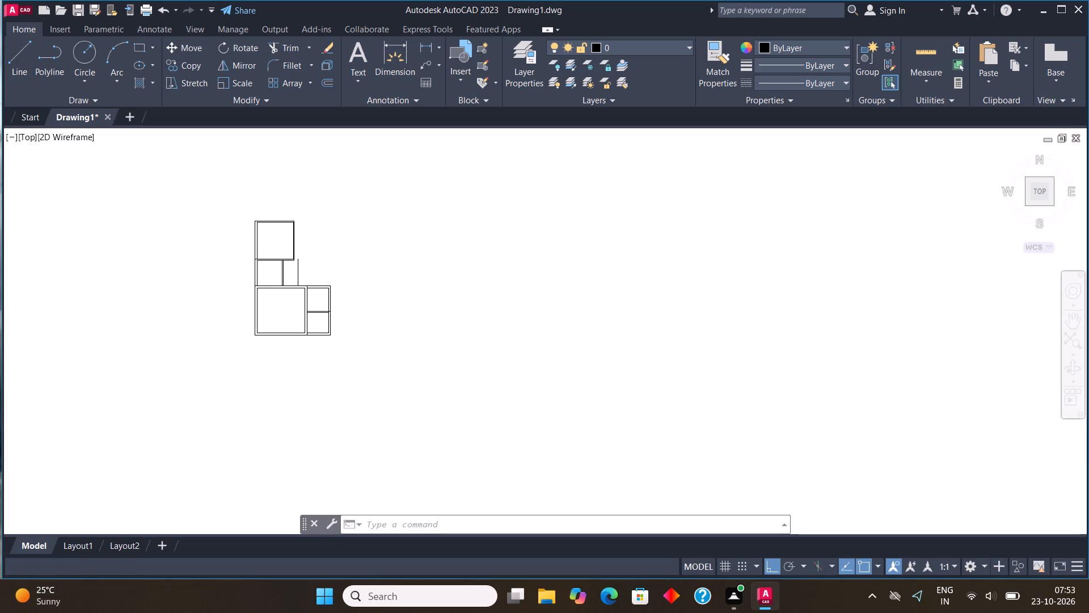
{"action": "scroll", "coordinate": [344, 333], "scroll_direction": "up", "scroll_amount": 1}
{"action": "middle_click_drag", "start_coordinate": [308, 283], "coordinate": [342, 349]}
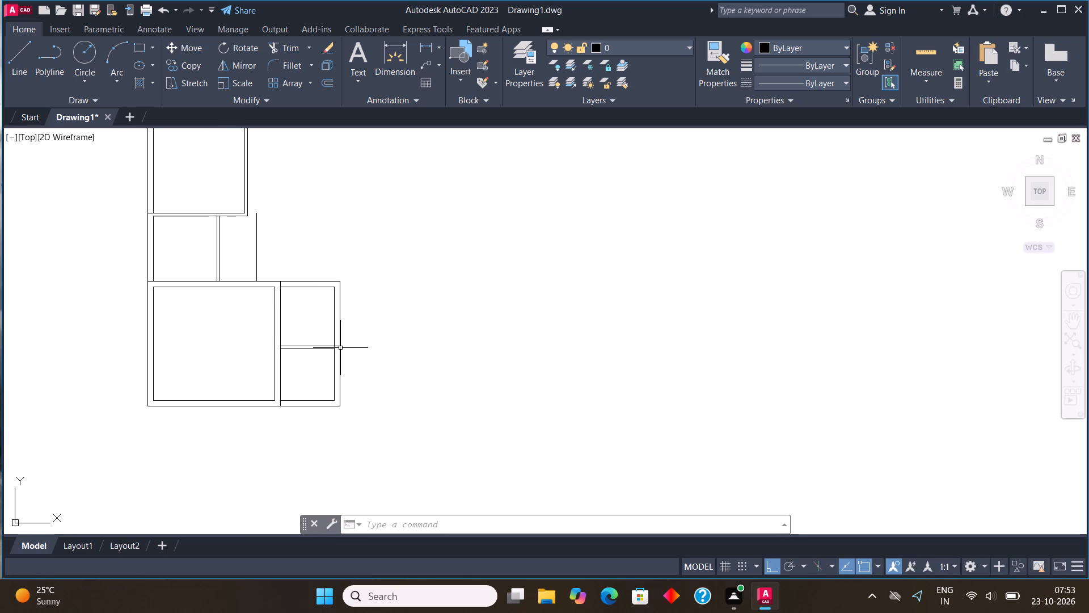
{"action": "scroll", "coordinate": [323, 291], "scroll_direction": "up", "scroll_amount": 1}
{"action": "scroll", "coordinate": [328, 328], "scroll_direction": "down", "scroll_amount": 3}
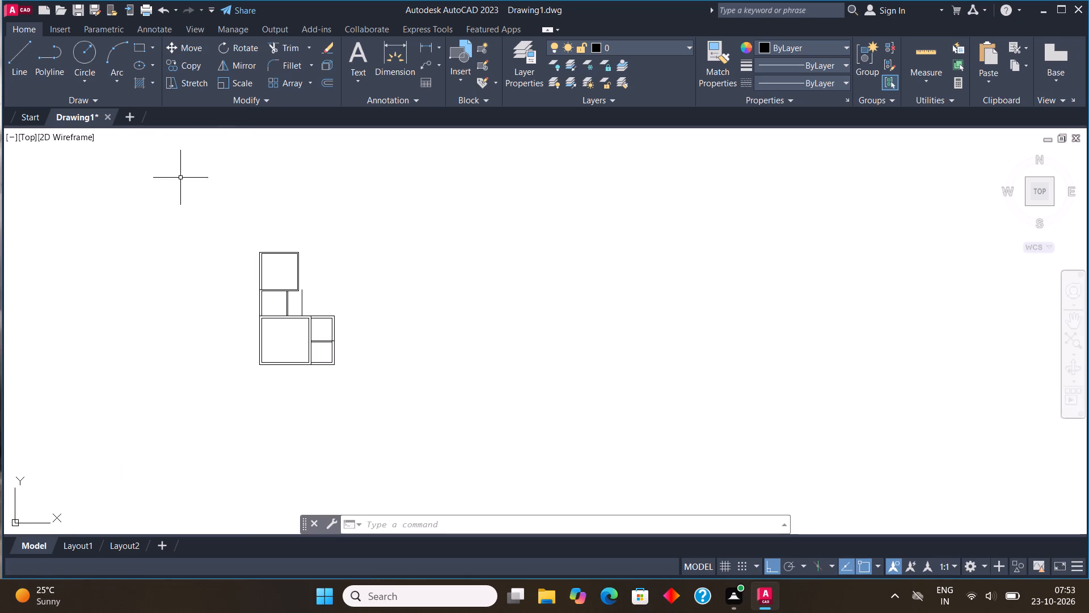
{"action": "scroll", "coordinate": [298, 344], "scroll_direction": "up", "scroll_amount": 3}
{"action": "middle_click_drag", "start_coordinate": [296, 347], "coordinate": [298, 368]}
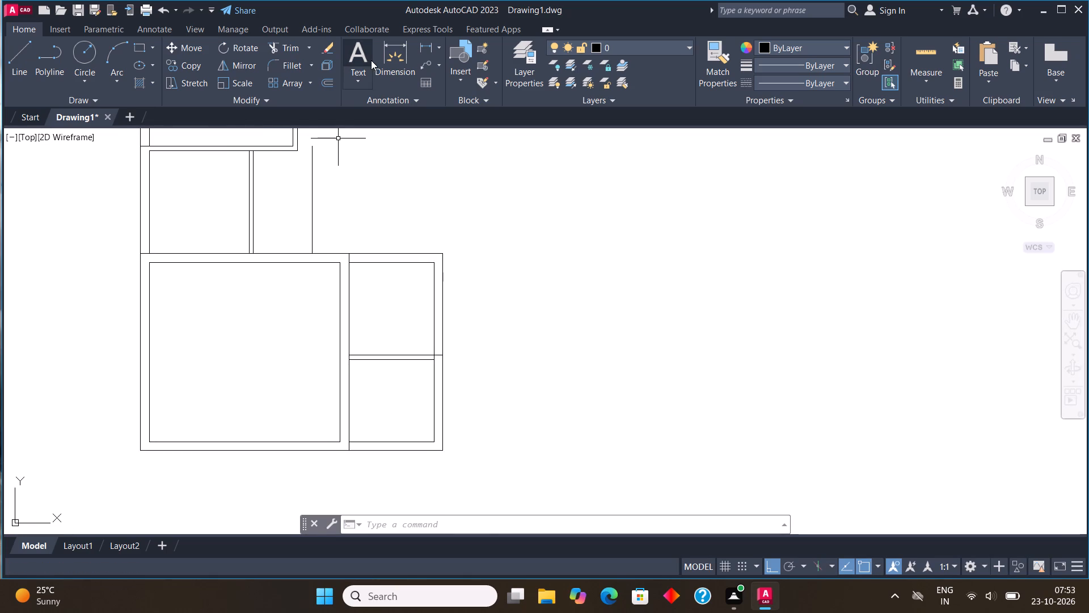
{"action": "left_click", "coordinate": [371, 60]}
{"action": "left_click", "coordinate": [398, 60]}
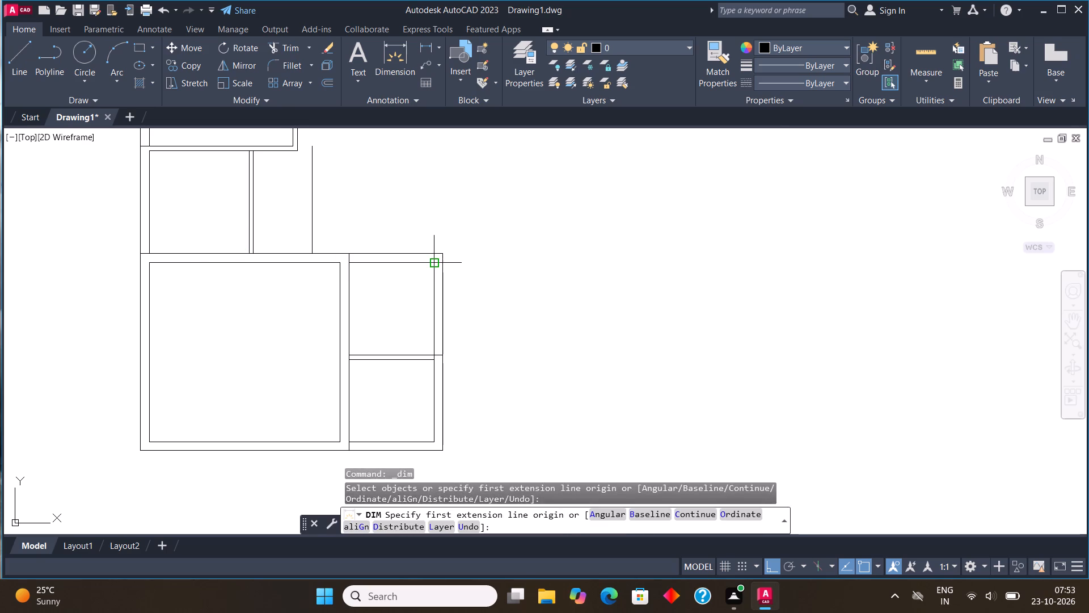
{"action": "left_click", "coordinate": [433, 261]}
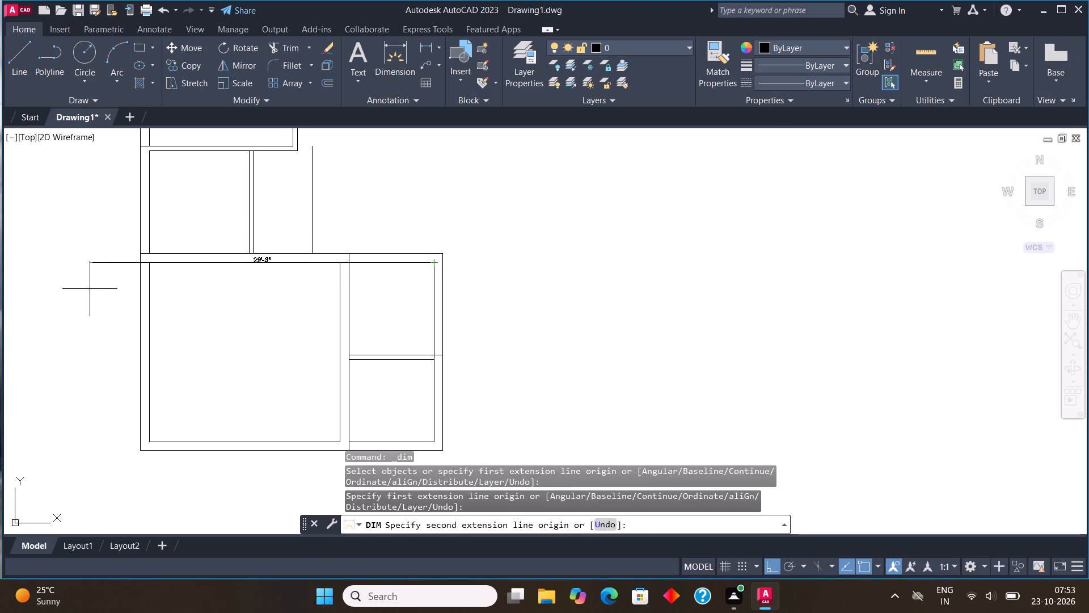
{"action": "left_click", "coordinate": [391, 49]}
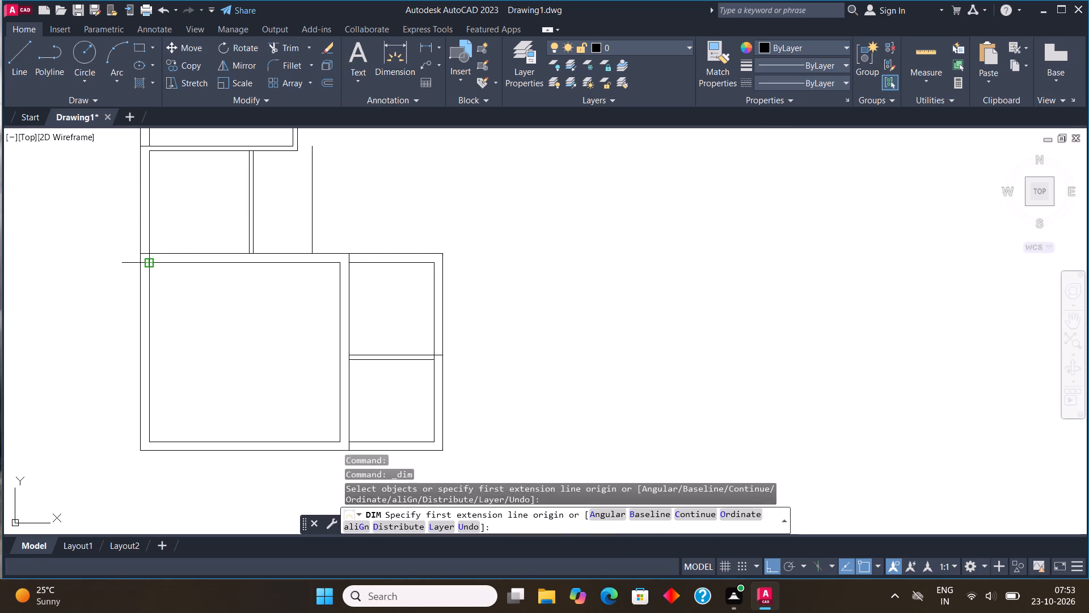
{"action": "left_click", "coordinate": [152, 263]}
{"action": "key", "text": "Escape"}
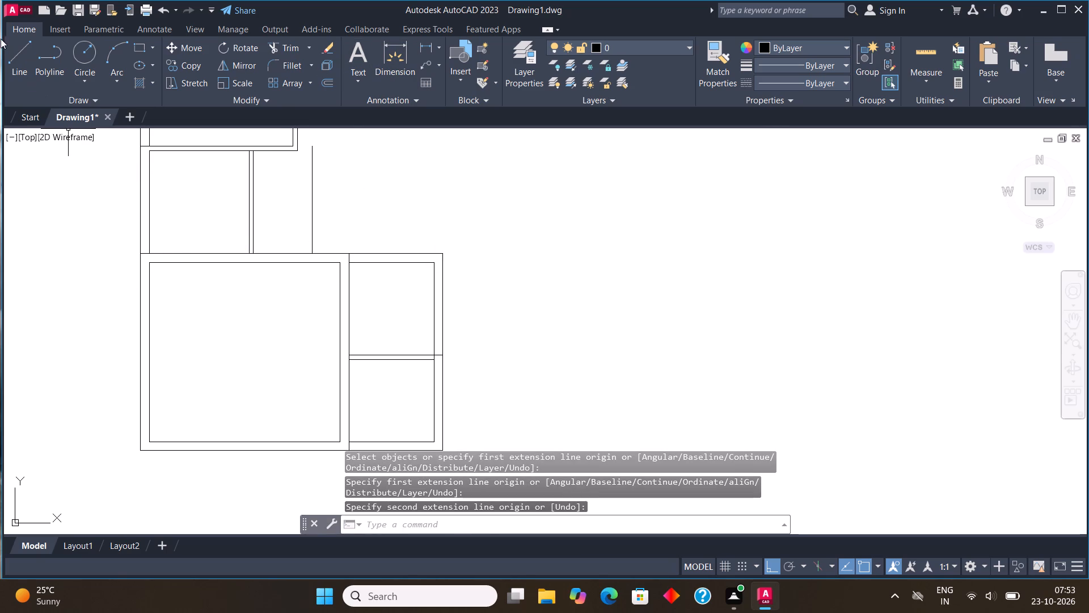
Draw a line from the upper side room's outer top-right corner up to the topmost room's top level, and across to that room's outer corner.
{"action": "left_click", "coordinate": [14, 58]}
{"action": "left_click", "coordinate": [442, 250]}
{"action": "scroll", "coordinate": [455, 367], "scroll_direction": "down", "scroll_amount": 3}
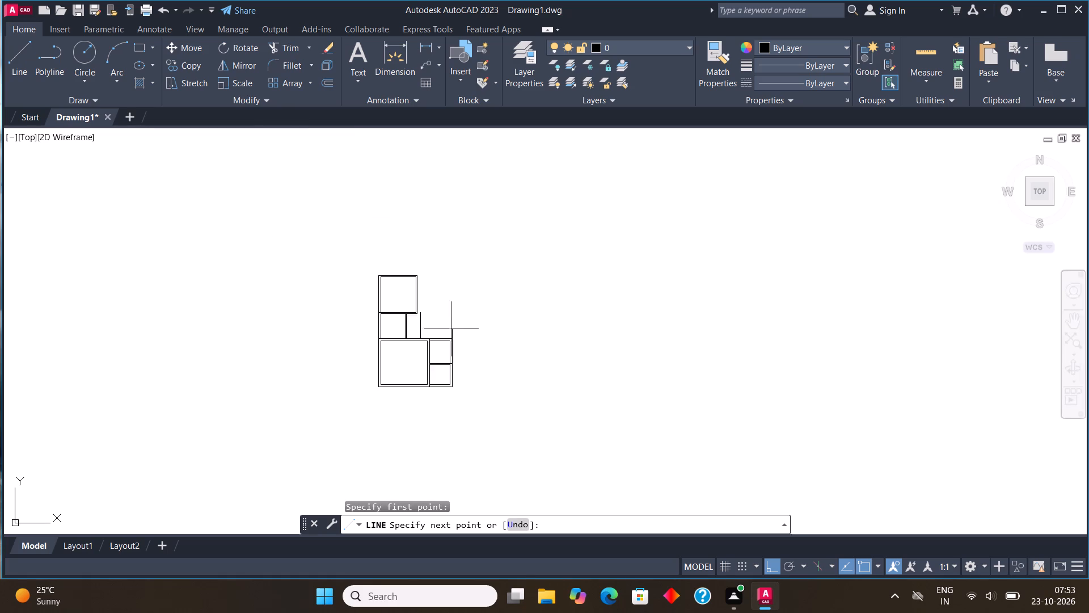
{"action": "scroll", "coordinate": [436, 256], "scroll_direction": "up", "scroll_amount": 2}
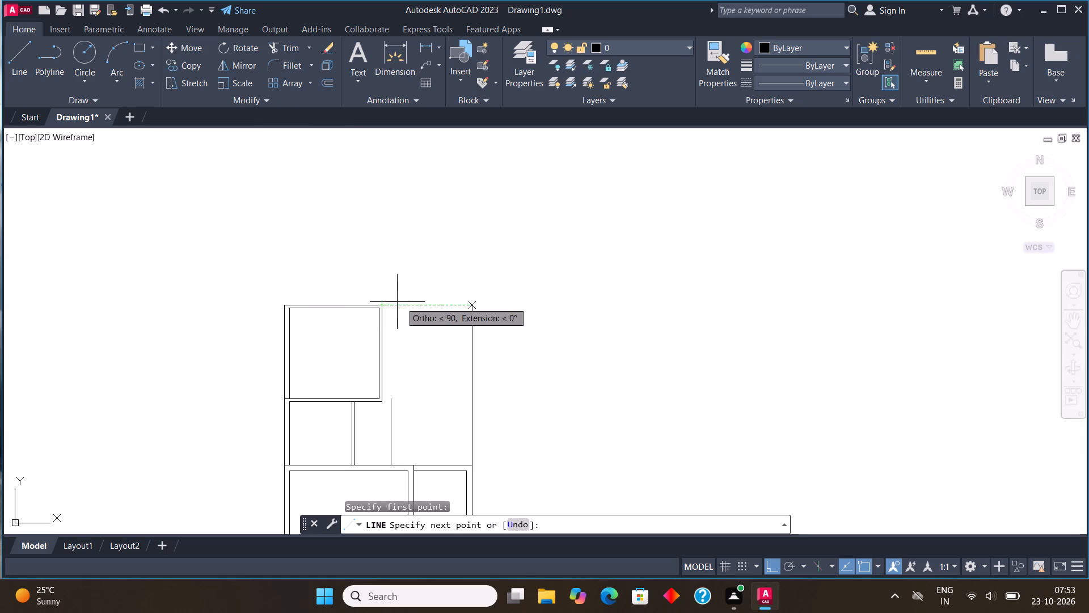
{"action": "left_click", "coordinate": [406, 303]}
{"action": "left_click", "coordinate": [382, 303]}
{"action": "scroll", "coordinate": [379, 276], "scroll_direction": "up", "scroll_amount": 1}
{"action": "middle_click_drag", "start_coordinate": [374, 254], "coordinate": [365, 216]}
{"action": "scroll", "coordinate": [415, 254], "scroll_direction": "down", "scroll_amount": 2}
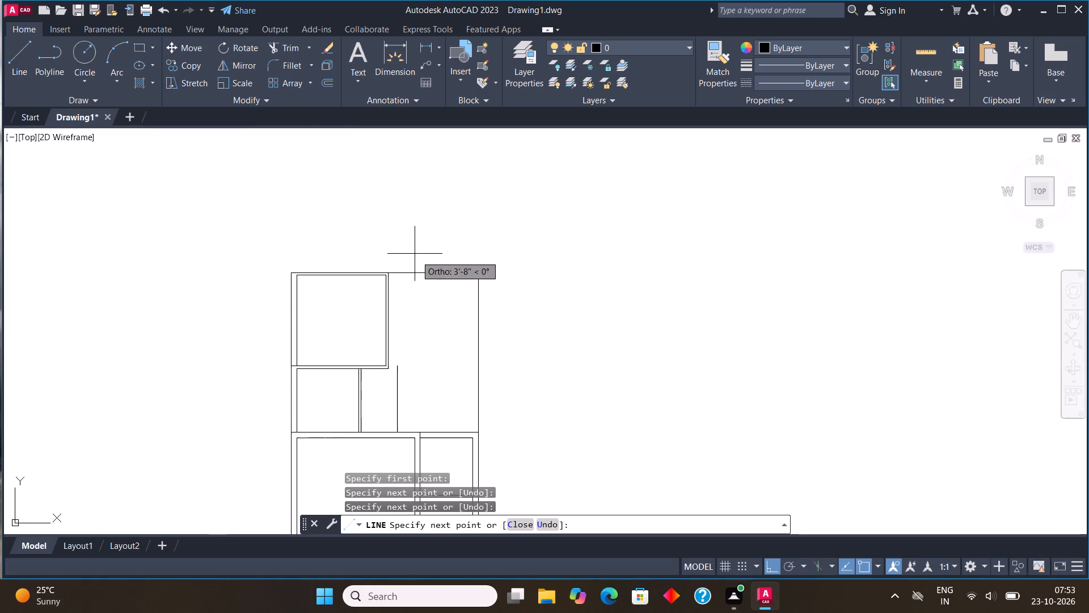
{"action": "key", "text": "Escape"}
Offset the new top and right boundary lines 9" inward to form the walls.
{"action": "left_click", "coordinate": [472, 324]}
{"action": "left_click", "coordinate": [420, 225]}
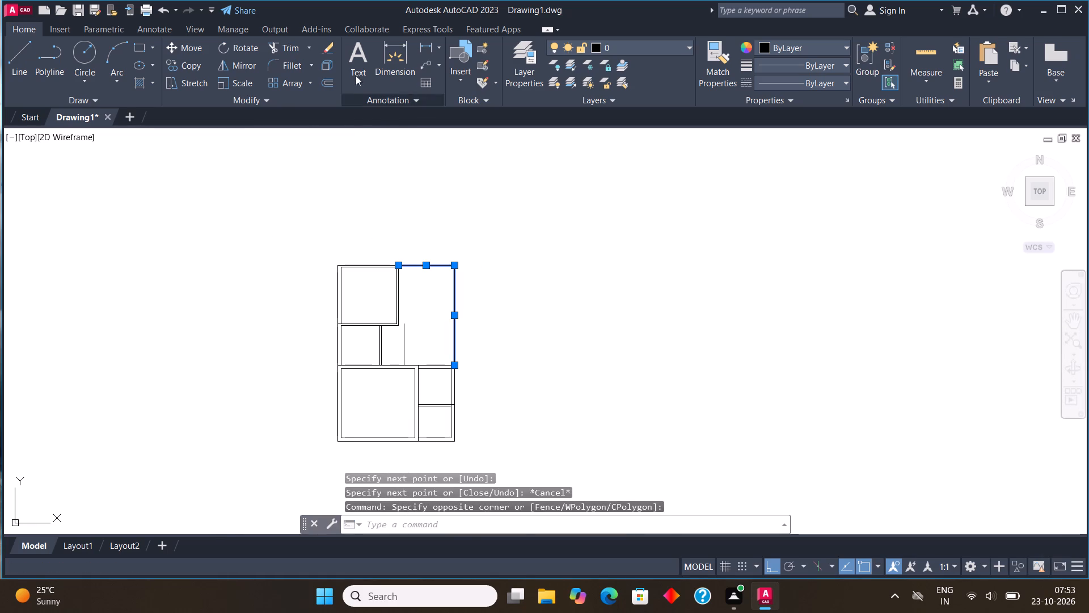
{"action": "left_click", "coordinate": [326, 79]}
{"action": "left_click", "coordinate": [419, 266]}
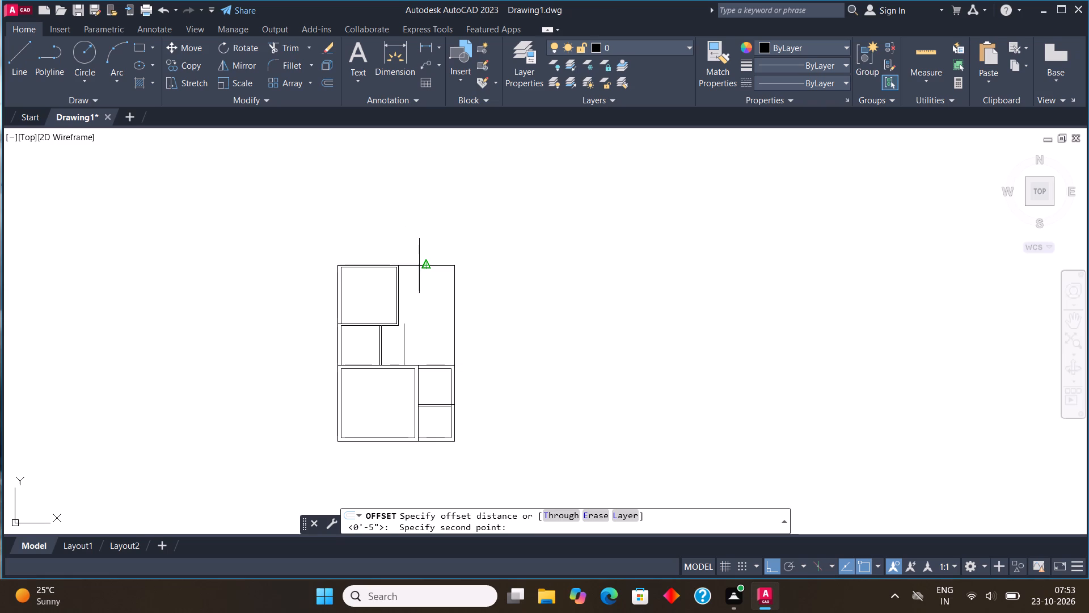
{"action": "type", "text": "9\""}
{"action": "key", "text": "Return"}
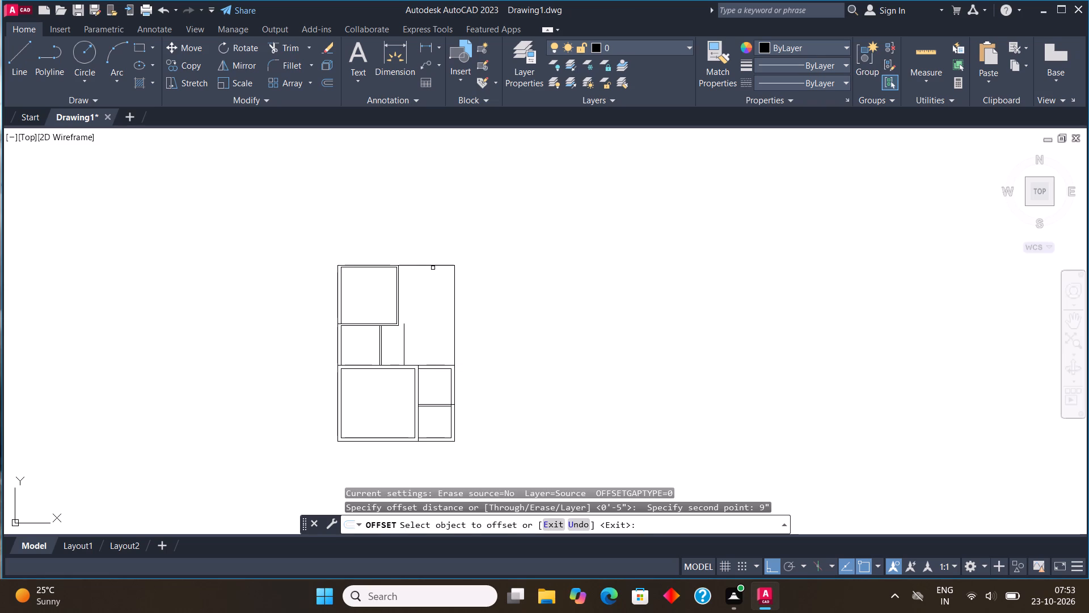
{"action": "left_click", "coordinate": [428, 267]}
{"action": "left_click", "coordinate": [428, 288]}
{"action": "left_click", "coordinate": [454, 302]}
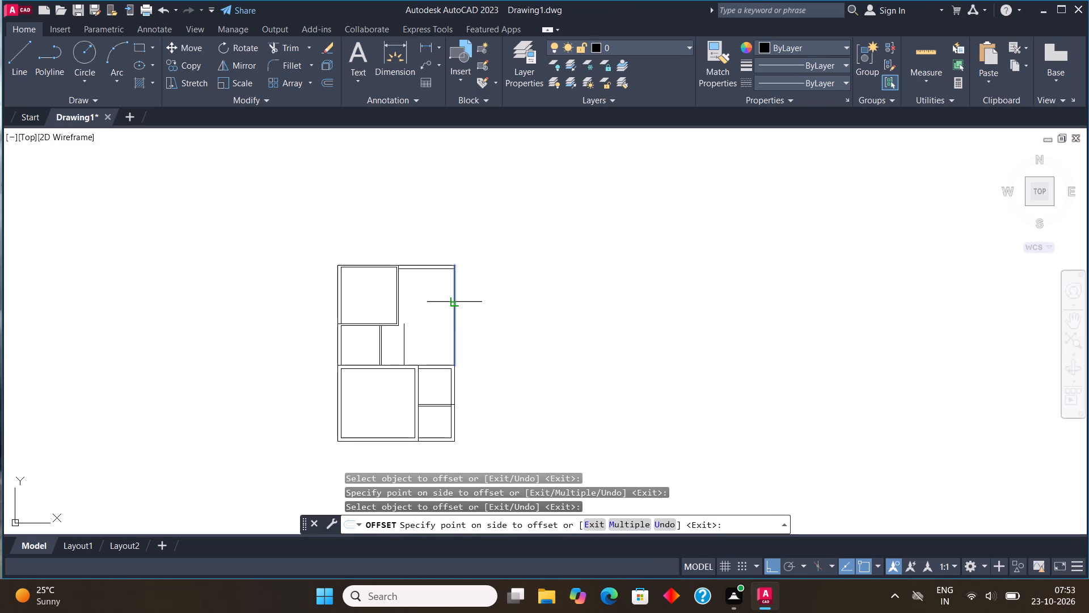
{"action": "left_click", "coordinate": [433, 287]}
{"action": "key", "text": "Escape"}
Fillet the two inner wall lines into a closed top-right corner.
{"action": "left_click", "coordinate": [286, 65]}
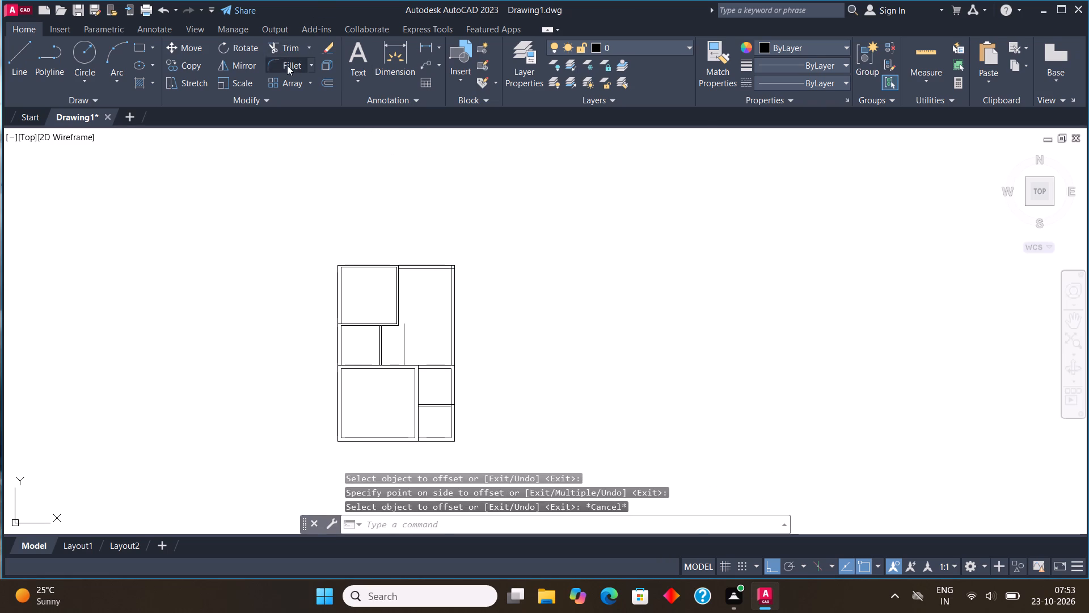
{"action": "scroll", "coordinate": [444, 267], "scroll_direction": "up", "scroll_amount": 3}
{"action": "left_click", "coordinate": [451, 274]}
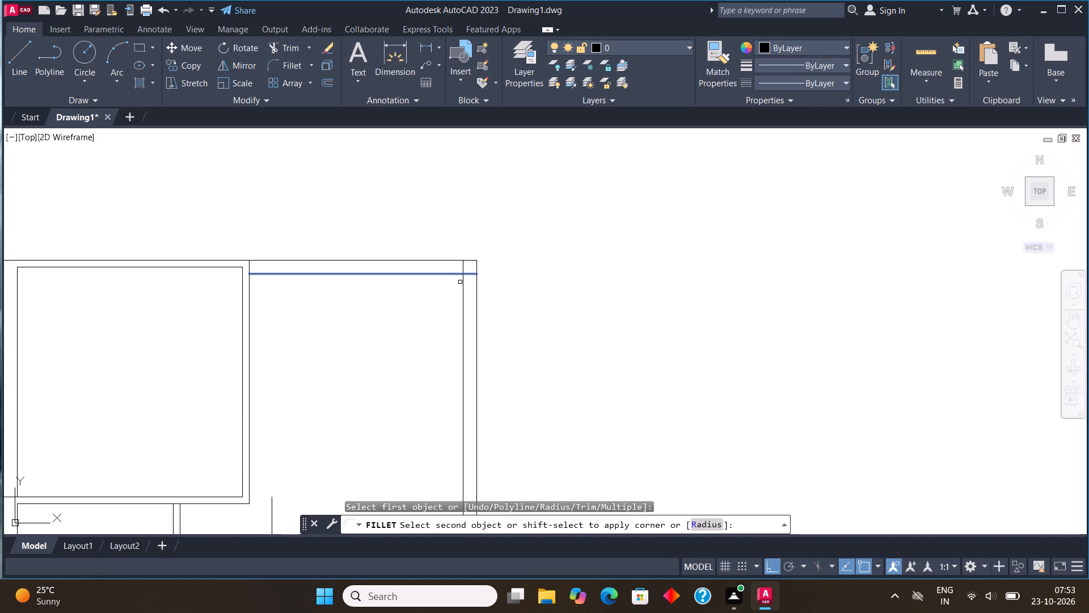
{"action": "left_click", "coordinate": [463, 292]}
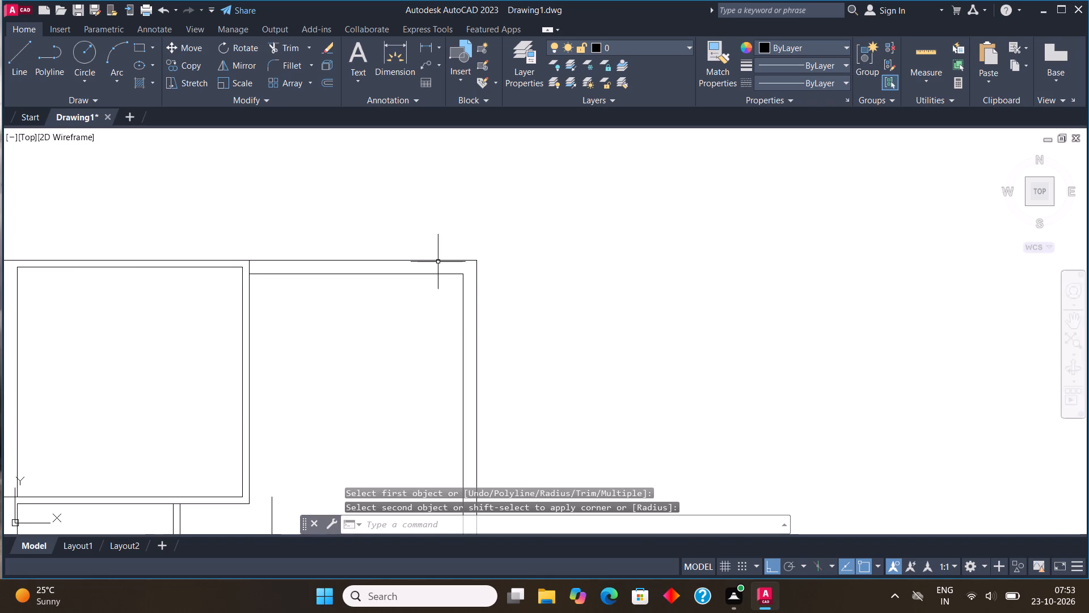
Draw an 18'9" vertical line upward from the plan's outer top-left corner.
{"action": "scroll", "coordinate": [594, 120], "scroll_direction": "down", "scroll_amount": 3}
{"action": "scroll", "coordinate": [479, 225], "scroll_direction": "down", "scroll_amount": 2}
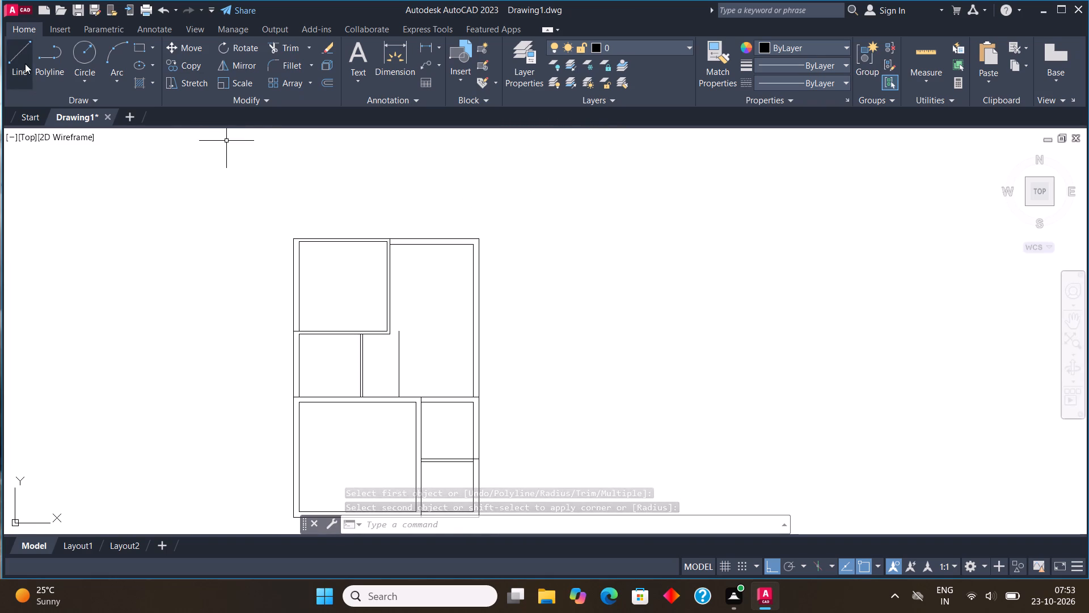
{"action": "left_click", "coordinate": [22, 59]}
{"action": "middle_click_drag", "start_coordinate": [290, 155], "coordinate": [301, 233]}
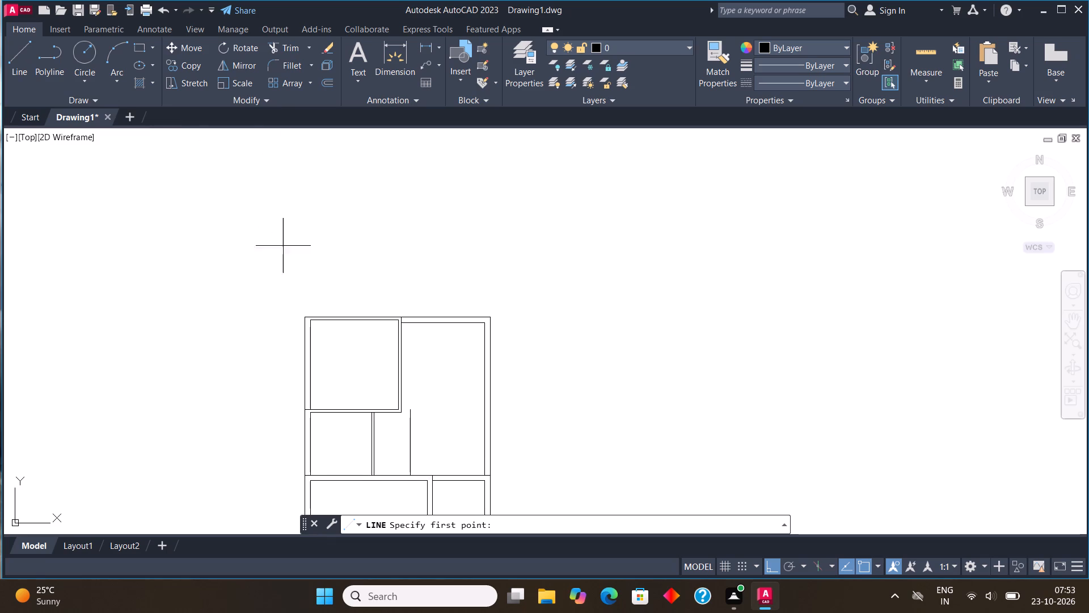
{"action": "scroll", "coordinate": [288, 315], "scroll_direction": "up", "scroll_amount": 2}
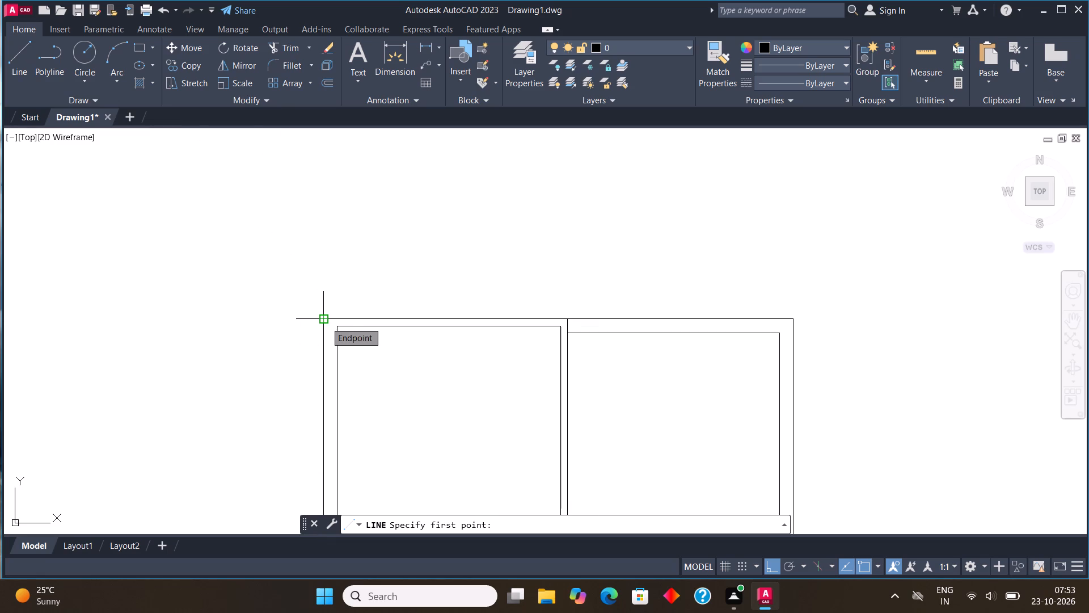
{"action": "left_click", "coordinate": [326, 322]}
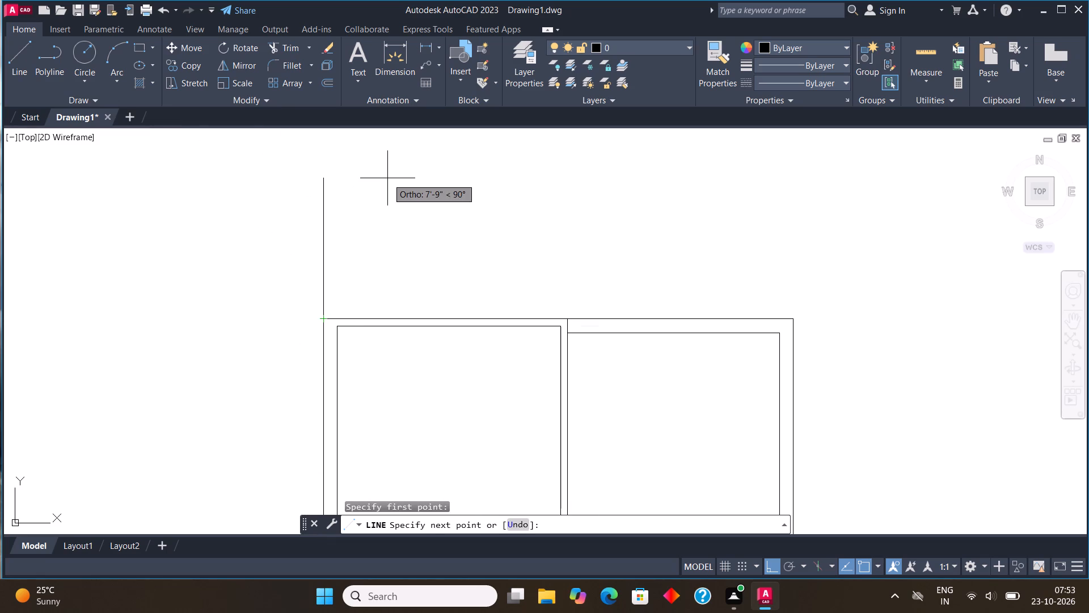
{"action": "type", "text": "18'9\""}
{"action": "key", "text": "Return"}
{"action": "scroll", "coordinate": [176, 400], "scroll_direction": "down", "scroll_amount": 2}
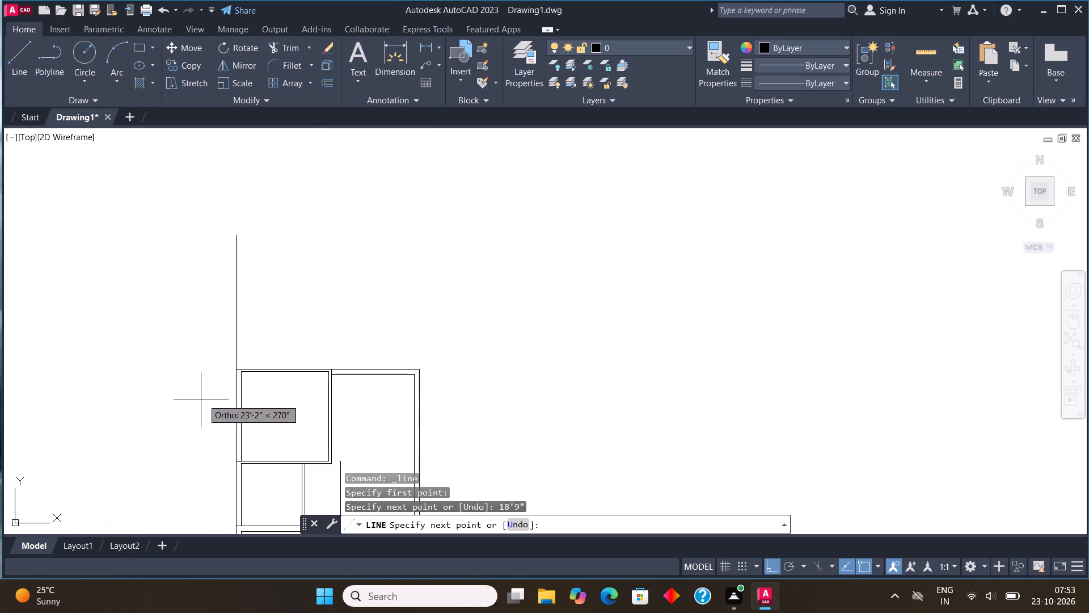
{"action": "middle_click_drag", "start_coordinate": [215, 404], "coordinate": [311, 424]}
{"action": "key", "text": "Escape"}
Offset the 18'9" vertical line 9" toward the inside of the plan.
{"action": "left_click", "coordinate": [335, 342]}
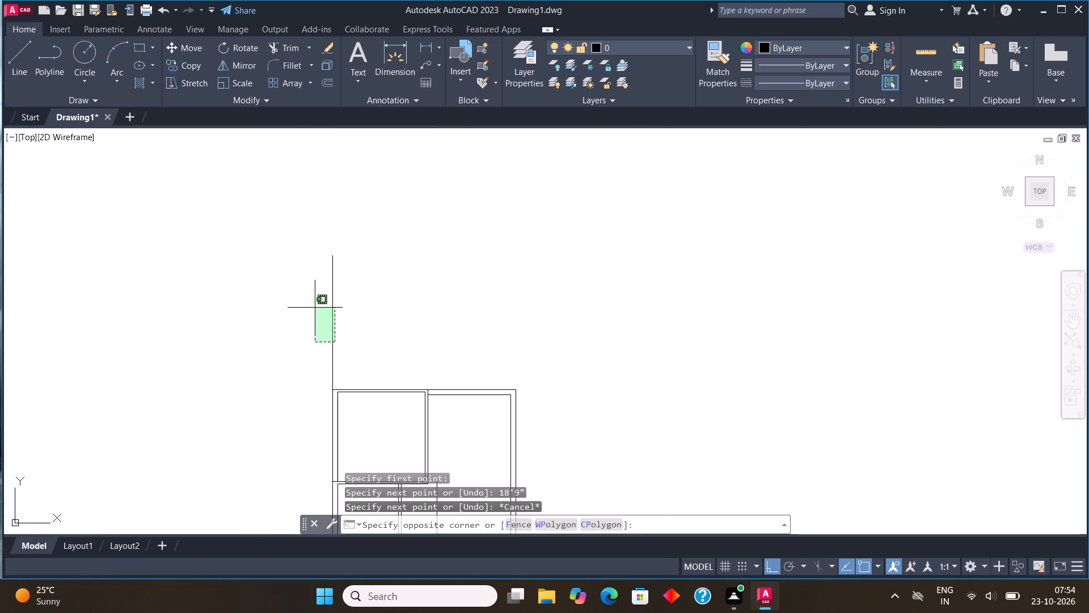
{"action": "left_click", "coordinate": [310, 305]}
{"action": "left_click", "coordinate": [322, 82]}
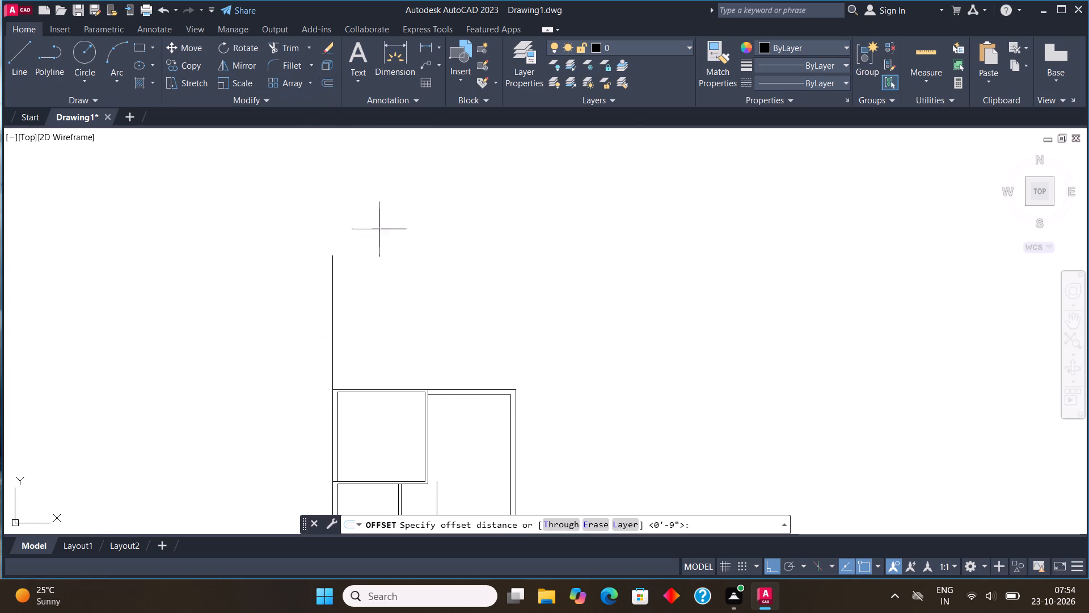
{"action": "left_click", "coordinate": [334, 318]}
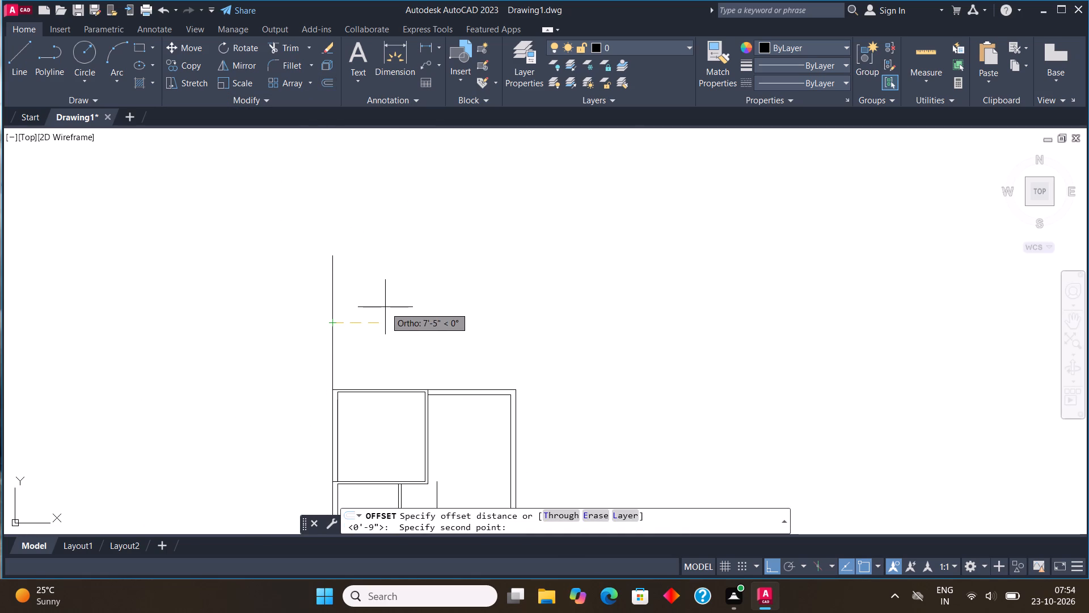
{"action": "key", "text": "9"}
{"action": "key", "text": "shift+quotedbl"}
{"action": "key", "text": "Return"}
{"action": "left_click", "coordinate": [389, 306]}
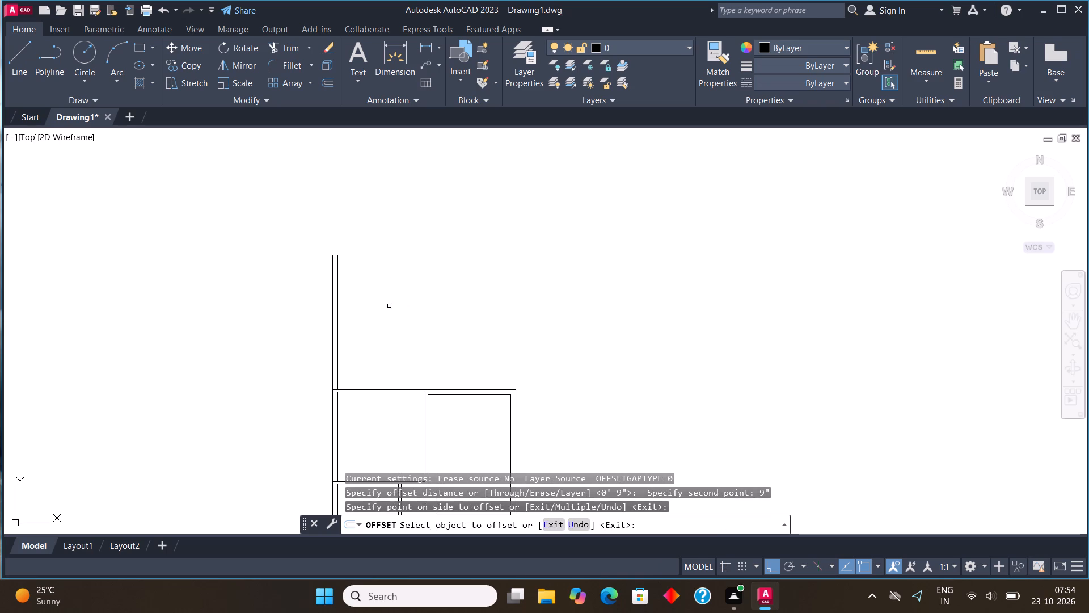
{"action": "key", "text": "Escape"}
Draw a 16'3" horizontal line rightward from the inner vertical line's top end, and a vertical line down to the wall below.
{"action": "left_click", "coordinate": [26, 50]}
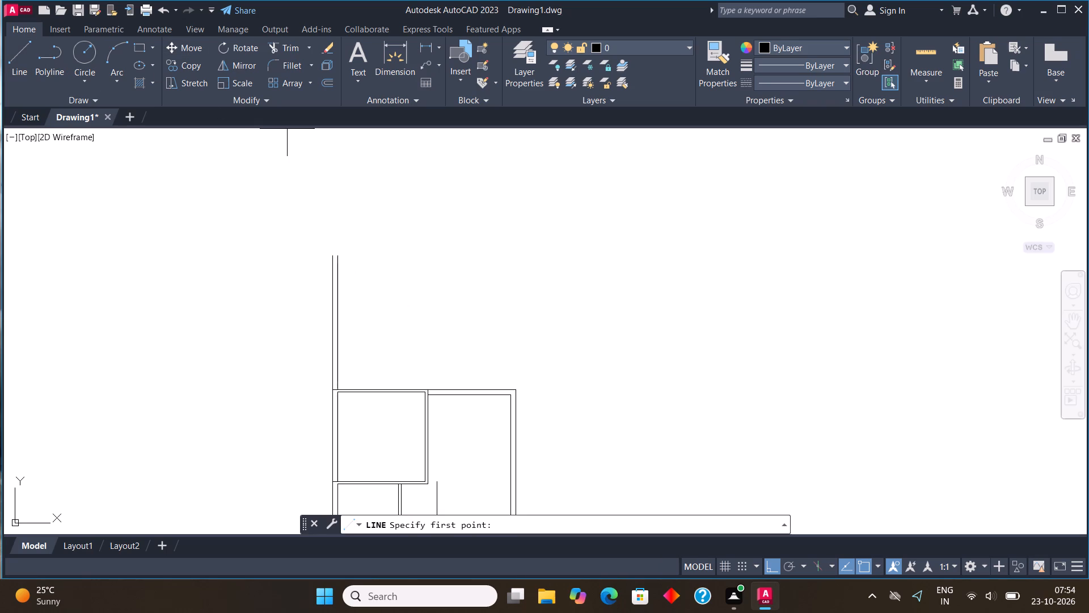
{"action": "left_click", "coordinate": [343, 259]}
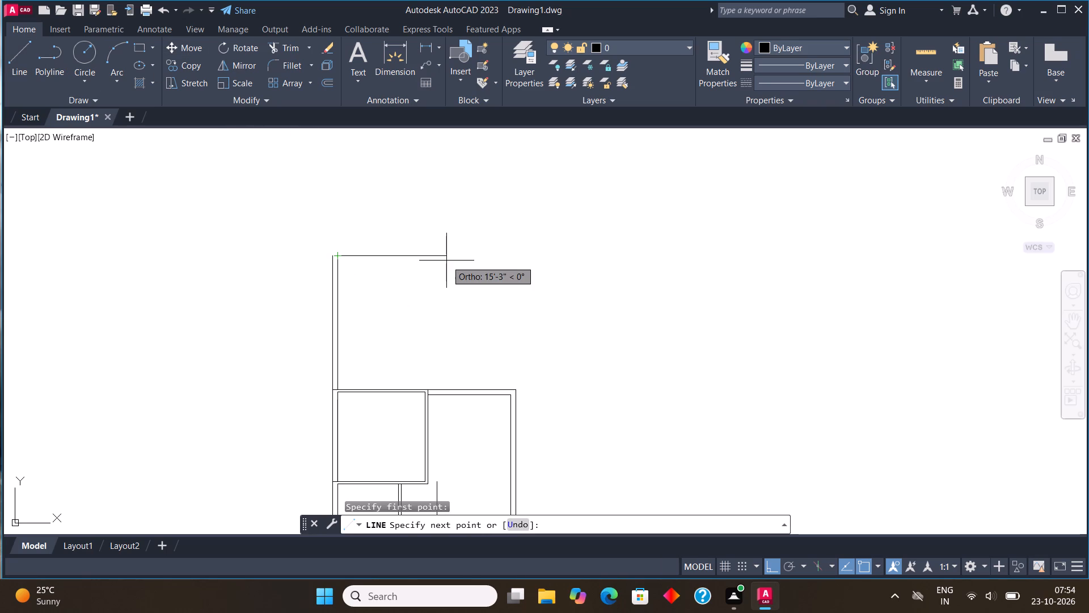
{"action": "type", "text": "16"}
{"action": "type", "text": "'3\""}
{"action": "key", "text": "Return"}
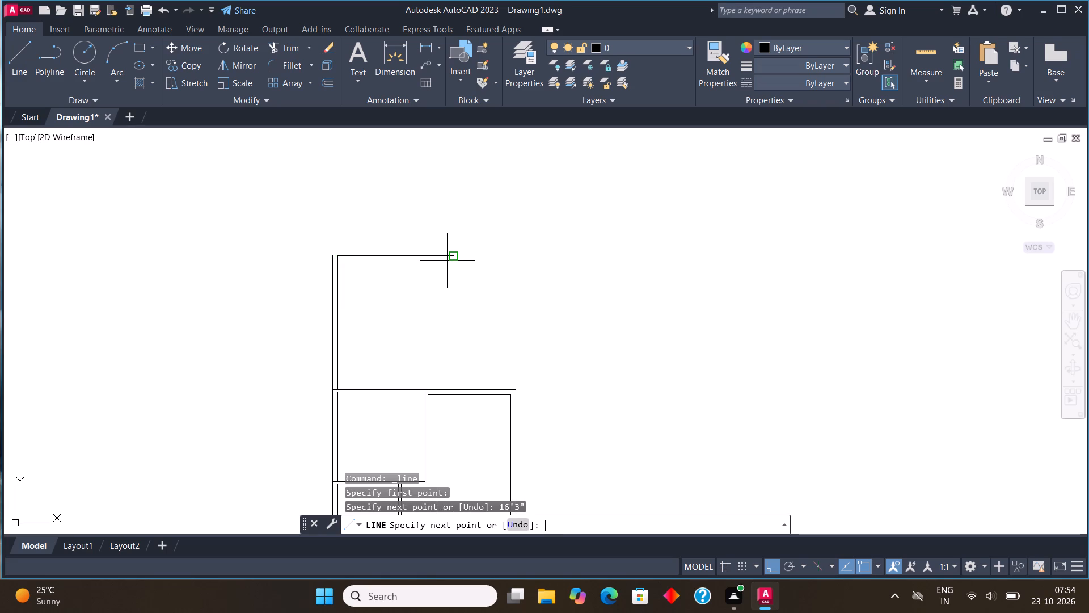
{"action": "middle_click_drag", "start_coordinate": [504, 335], "coordinate": [492, 337]}
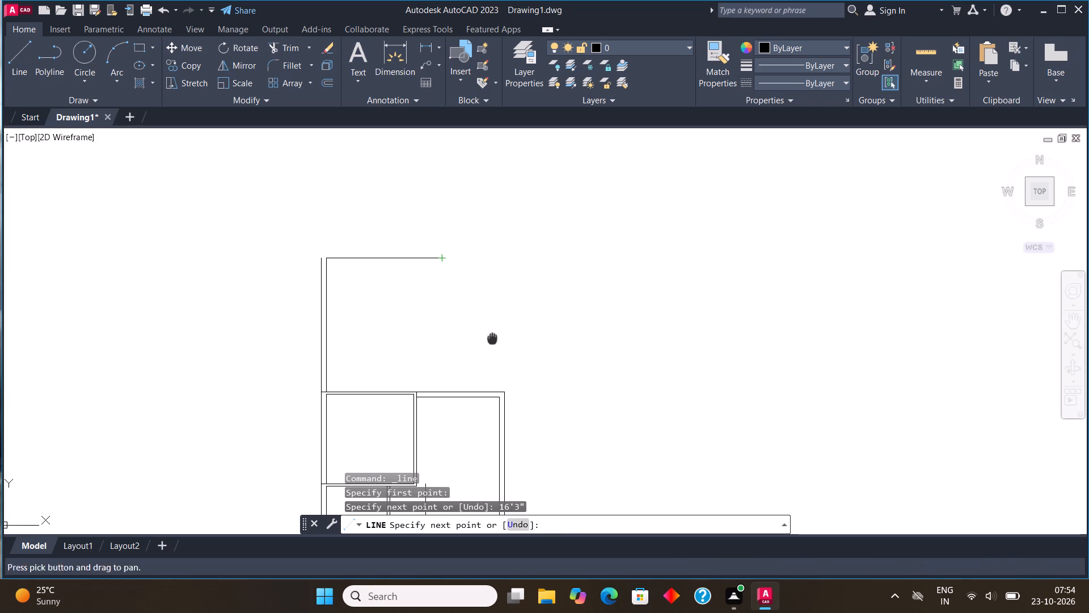
{"action": "scroll", "coordinate": [390, 380], "scroll_direction": "up", "scroll_amount": 2}
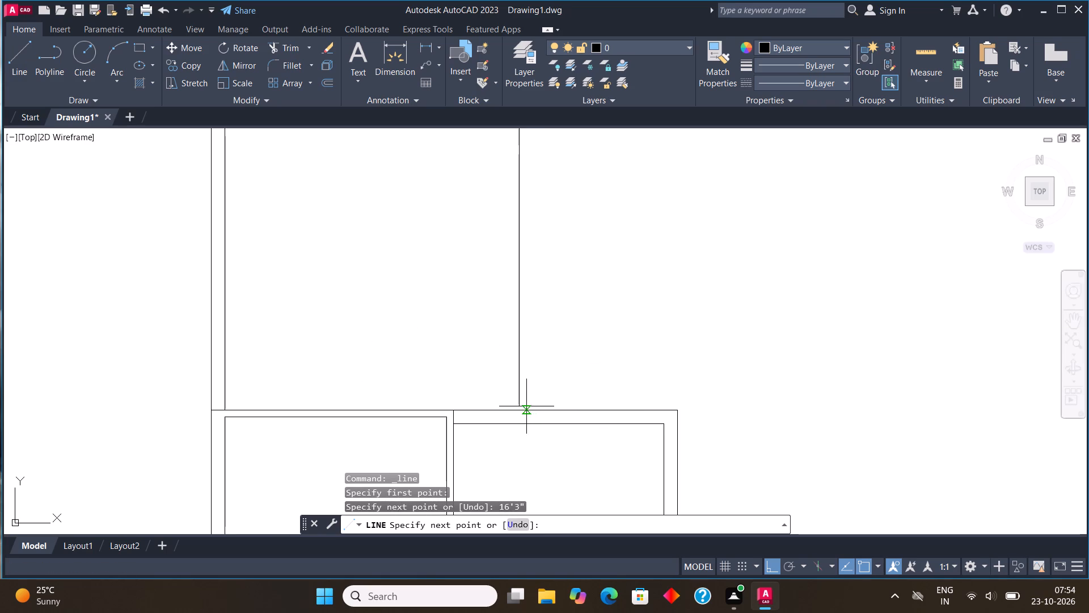
{"action": "left_click", "coordinate": [521, 409]}
{"action": "key", "text": "Escape"}
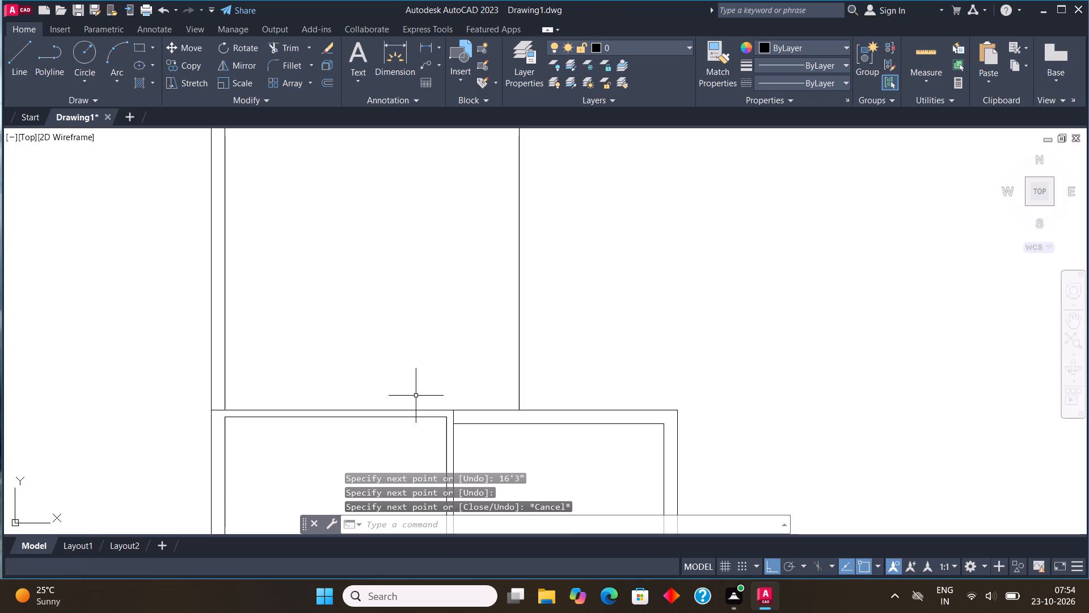
Offset the upper room's 16'3" top line 9" upward, to the outside of the room.
{"action": "scroll", "coordinate": [416, 396], "scroll_direction": "down", "scroll_amount": 1}
{"action": "left_click_drag", "start_coordinate": [399, 250], "coordinate": [391, 191]}
{"action": "left_click", "coordinate": [384, 161]}
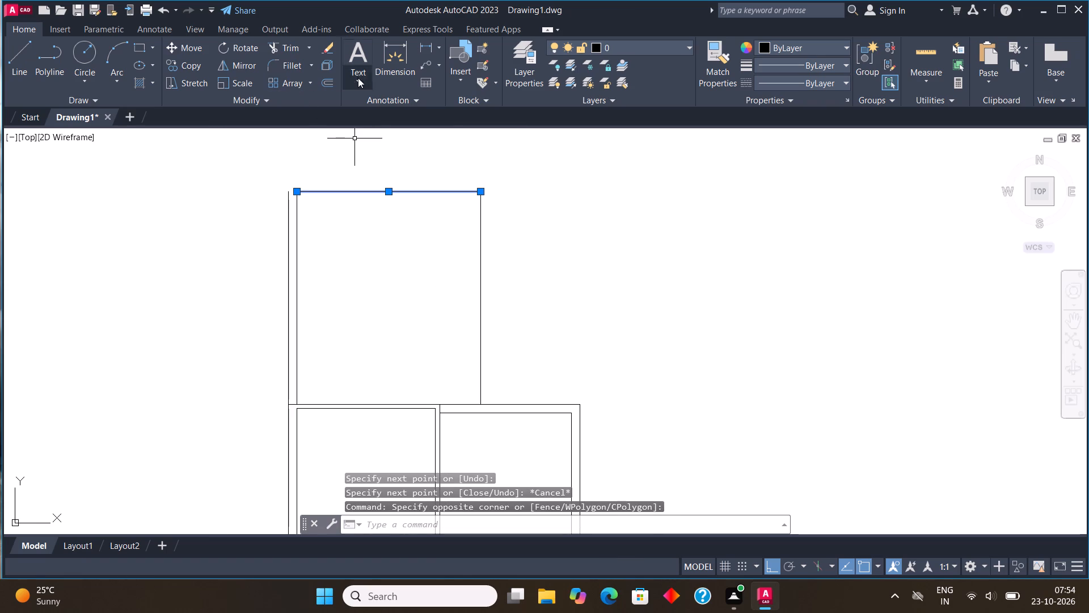
{"action": "left_click", "coordinate": [327, 79]}
{"action": "left_click", "coordinate": [388, 187]}
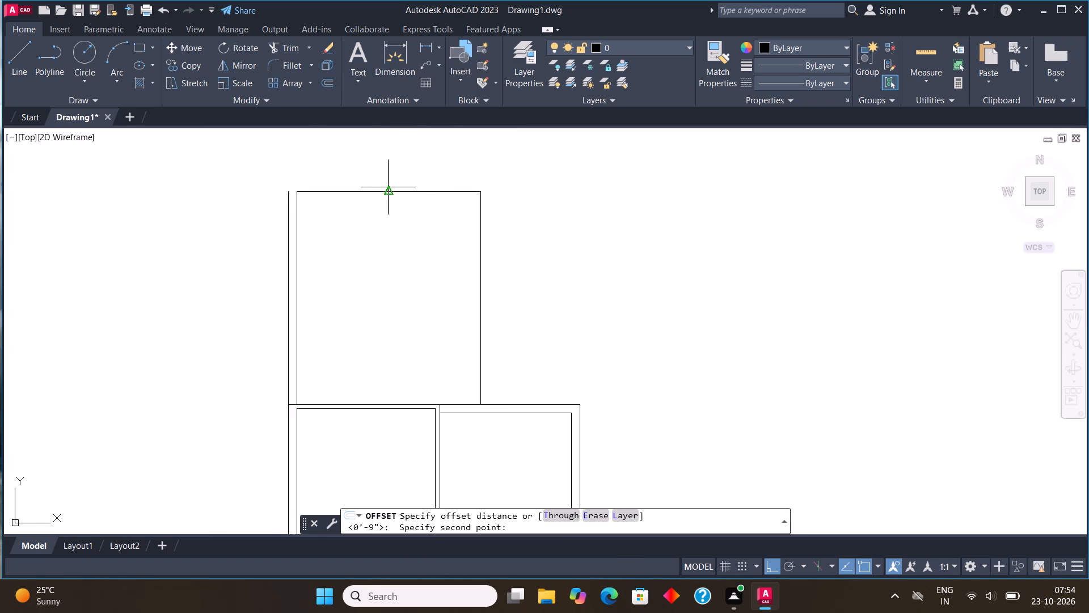
{"action": "type", "text": "9\""}
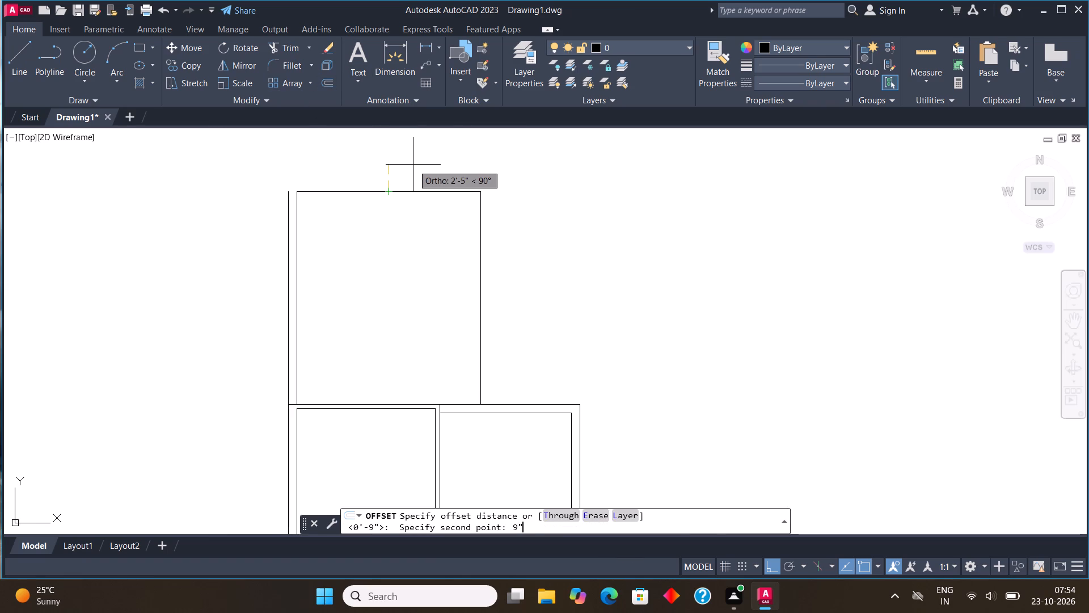
{"action": "key", "text": "Return"}
{"action": "left_click", "coordinate": [413, 156]}
{"action": "key", "text": "Escape"}
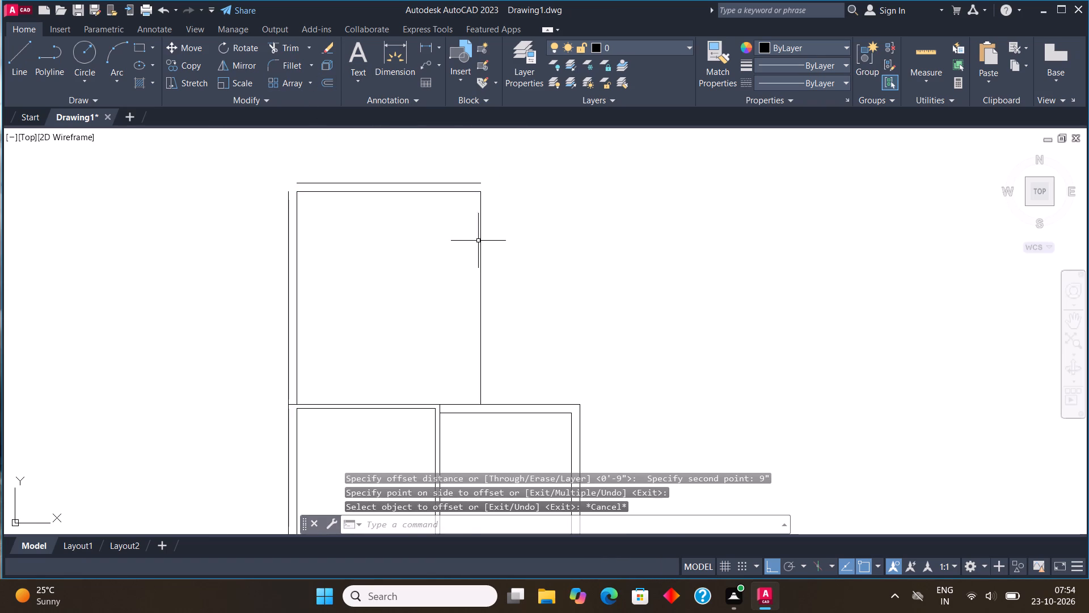
Offset the upper room's right vertical line 4.5" toward the outside of the room.
{"action": "left_click", "coordinate": [476, 240]}
{"action": "left_click", "coordinate": [496, 265]}
{"action": "left_click_drag", "start_coordinate": [482, 255], "coordinate": [473, 246]}
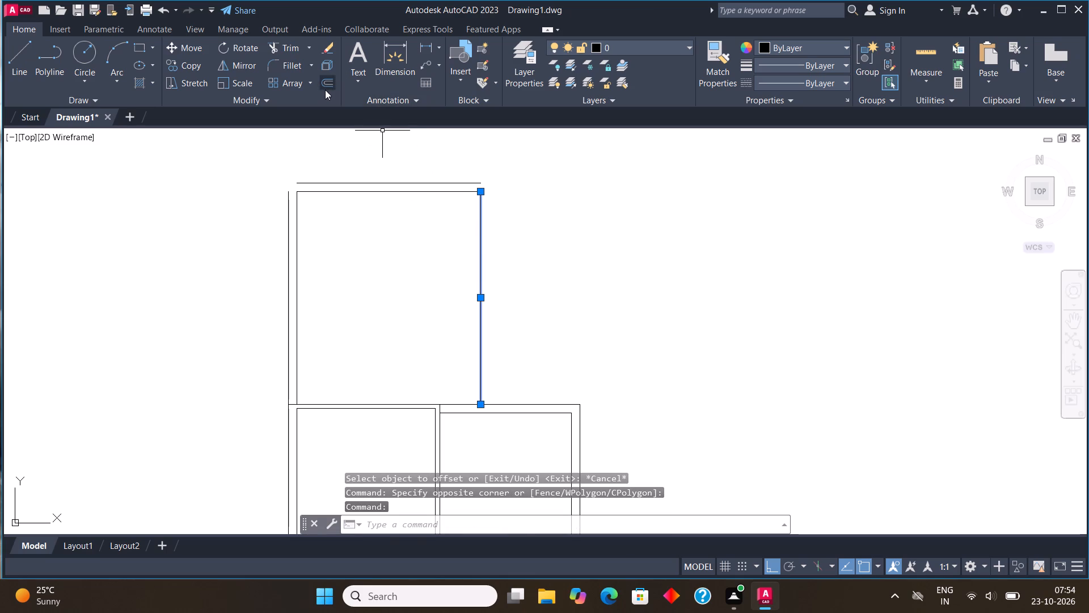
{"action": "left_click", "coordinate": [324, 84]}
{"action": "left_click", "coordinate": [482, 233]}
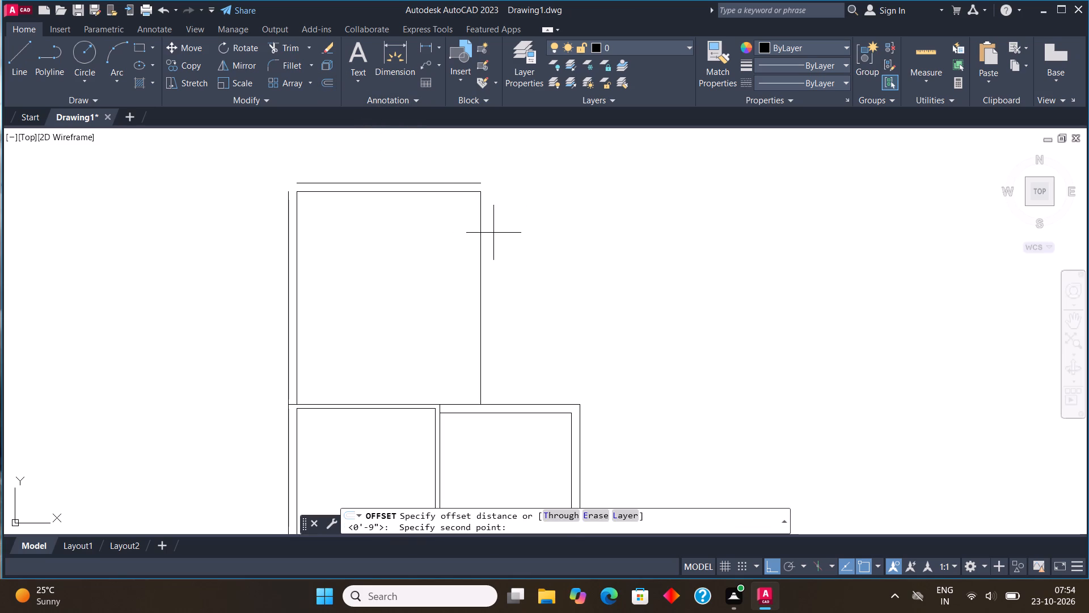
{"action": "type", "text": "4.5\""}
{"action": "key", "text": "Return"}
{"action": "left_click", "coordinate": [562, 257]}
{"action": "key", "text": "Escape"}
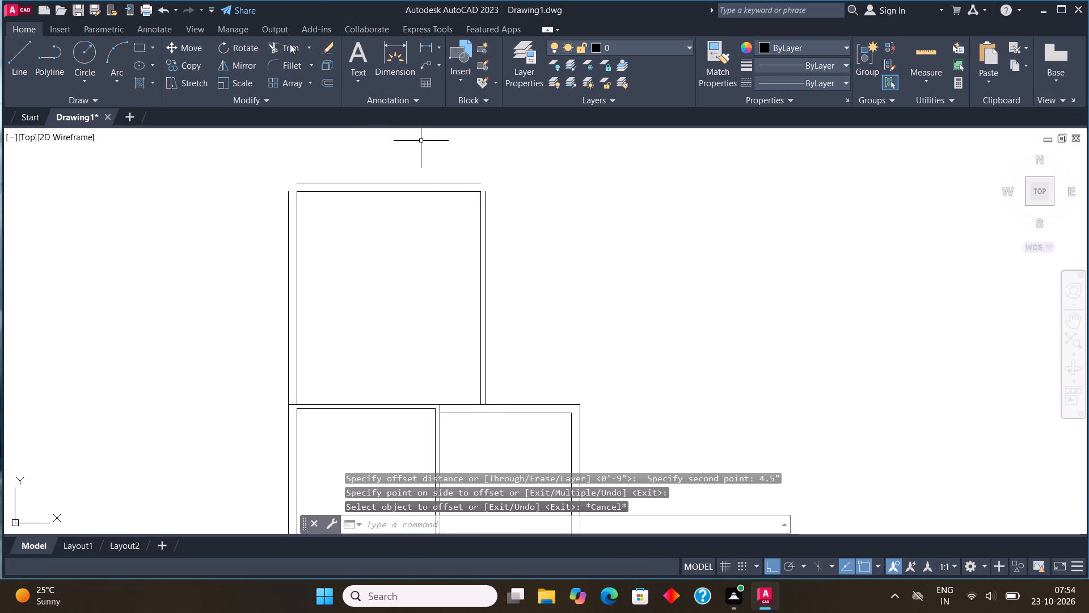
Fillet the upper room's outer wall lines into closed corners at its top-left and top-right.
{"action": "left_click", "coordinate": [296, 62]}
{"action": "left_click", "coordinate": [289, 204]}
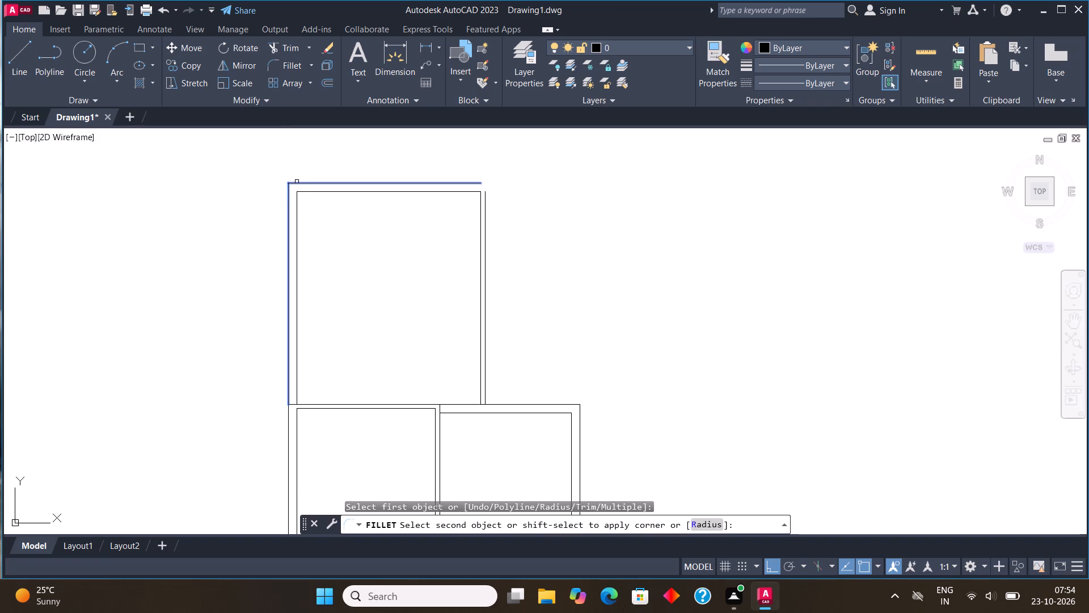
{"action": "left_click", "coordinate": [297, 182]}
{"action": "left_click", "coordinate": [302, 59]}
{"action": "left_click", "coordinate": [286, 64]}
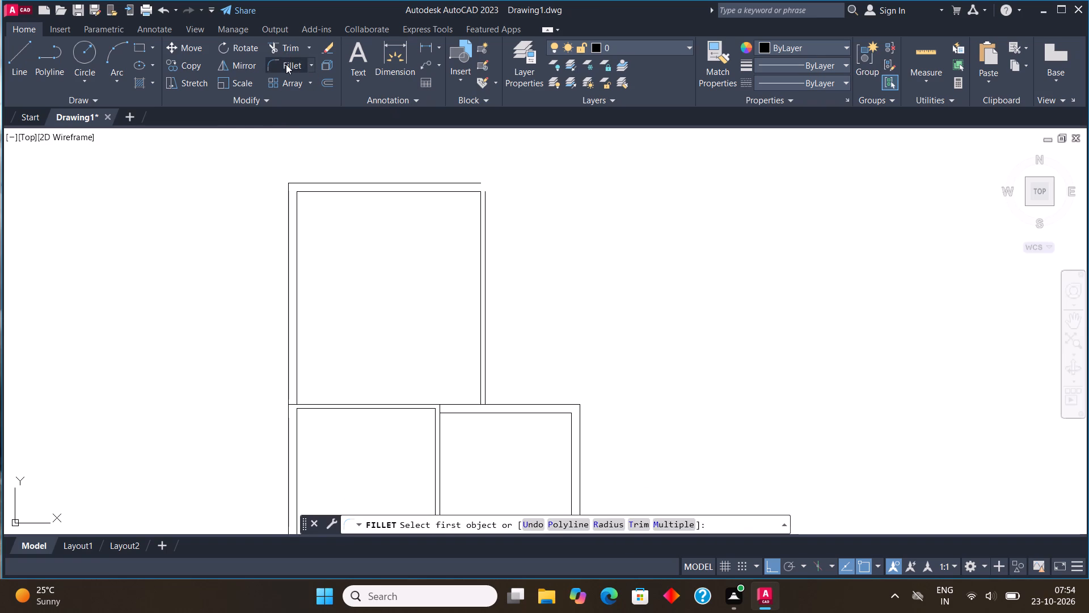
{"action": "left_click", "coordinate": [468, 180]}
{"action": "left_click", "coordinate": [470, 183]}
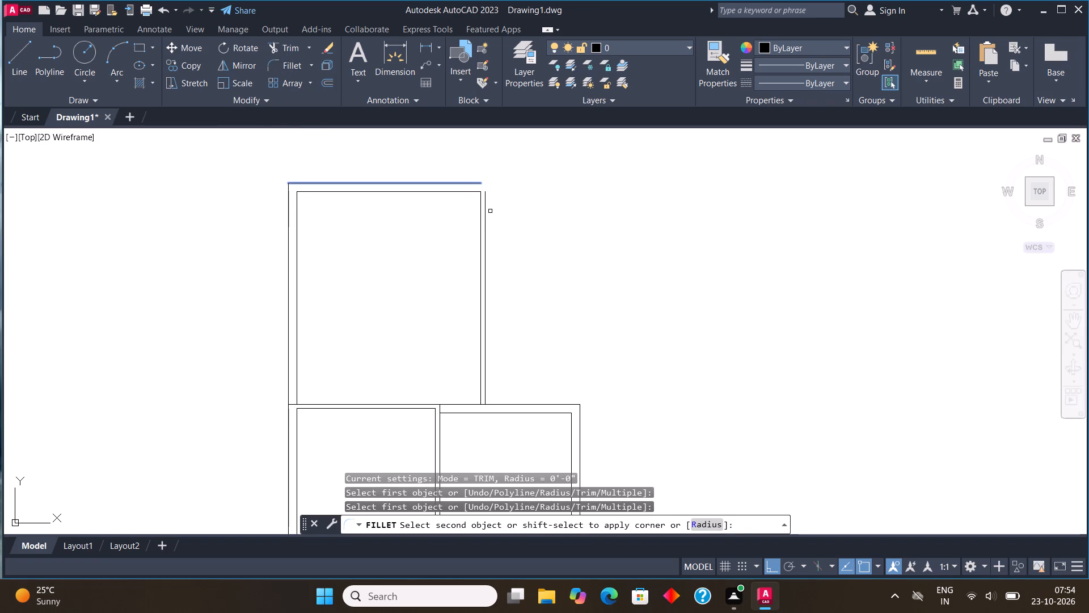
{"action": "left_click", "coordinate": [486, 208]}
Draw a line from the lower plan's outer top-right corner up to the upper room's top level, and back left to that room's outer corner.
{"action": "left_click", "coordinate": [26, 64]}
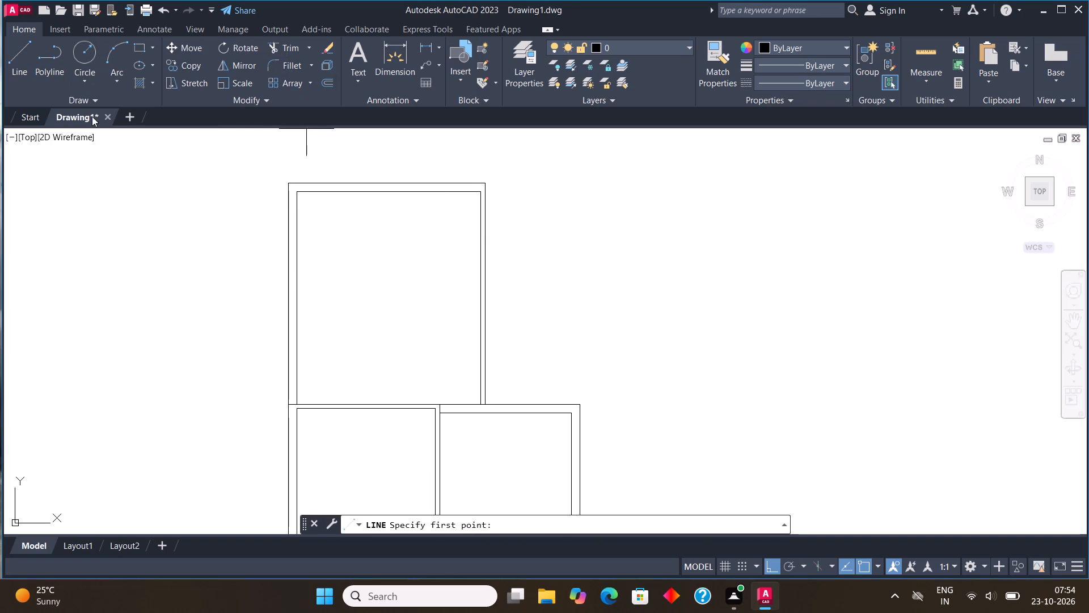
{"action": "middle_click_drag", "start_coordinate": [410, 221], "coordinate": [373, 249]}
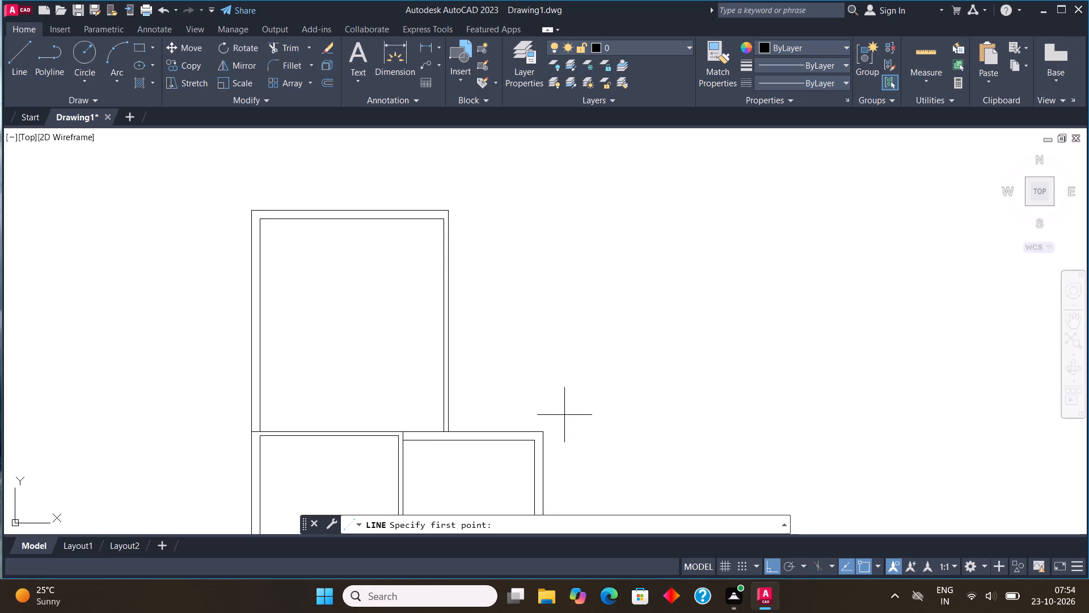
{"action": "left_click", "coordinate": [543, 433]}
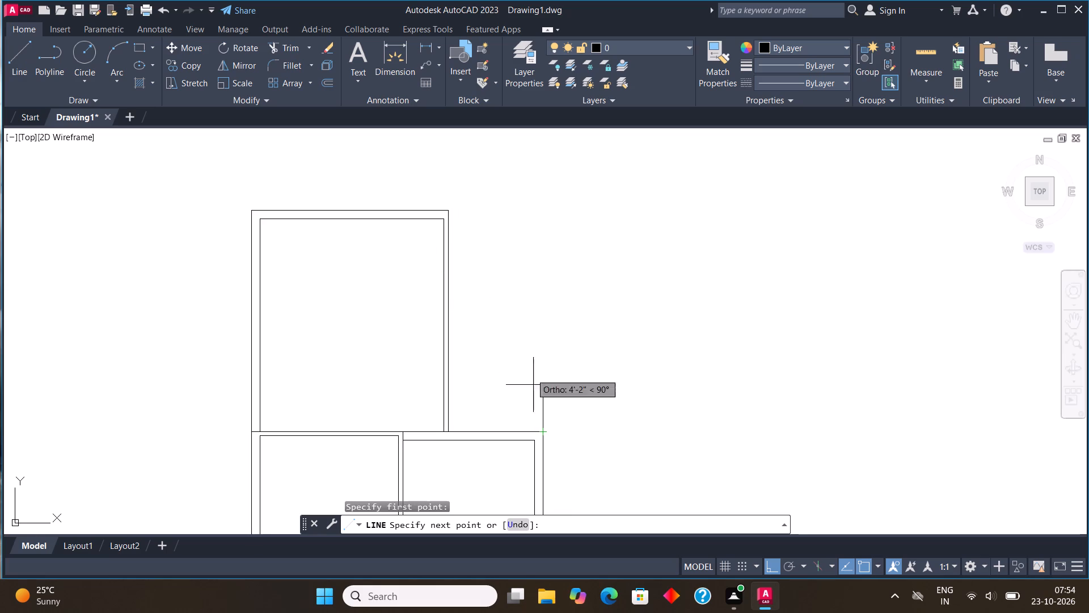
{"action": "left_click", "coordinate": [492, 215]}
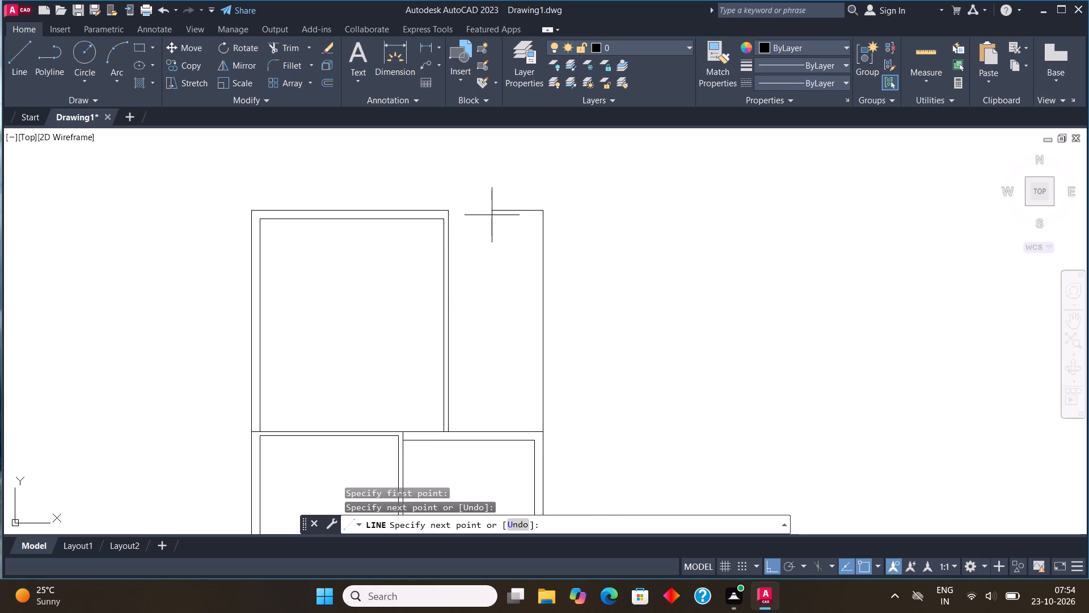
{"action": "left_click", "coordinate": [450, 210]}
{"action": "key", "text": "Escape"}
Offset the new top and right boundary lines beside the upper room 9" inward.
{"action": "left_click_drag", "start_coordinate": [584, 377], "coordinate": [558, 339]}
{"action": "left_click", "coordinate": [514, 189]}
{"action": "left_click", "coordinate": [323, 79]}
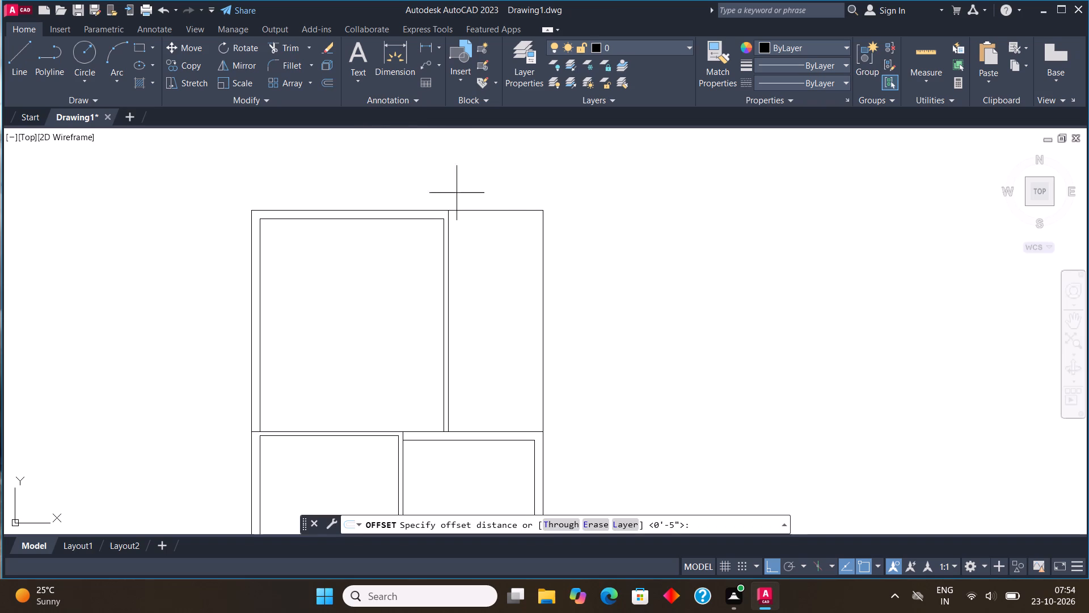
{"action": "left_click", "coordinate": [492, 207]}
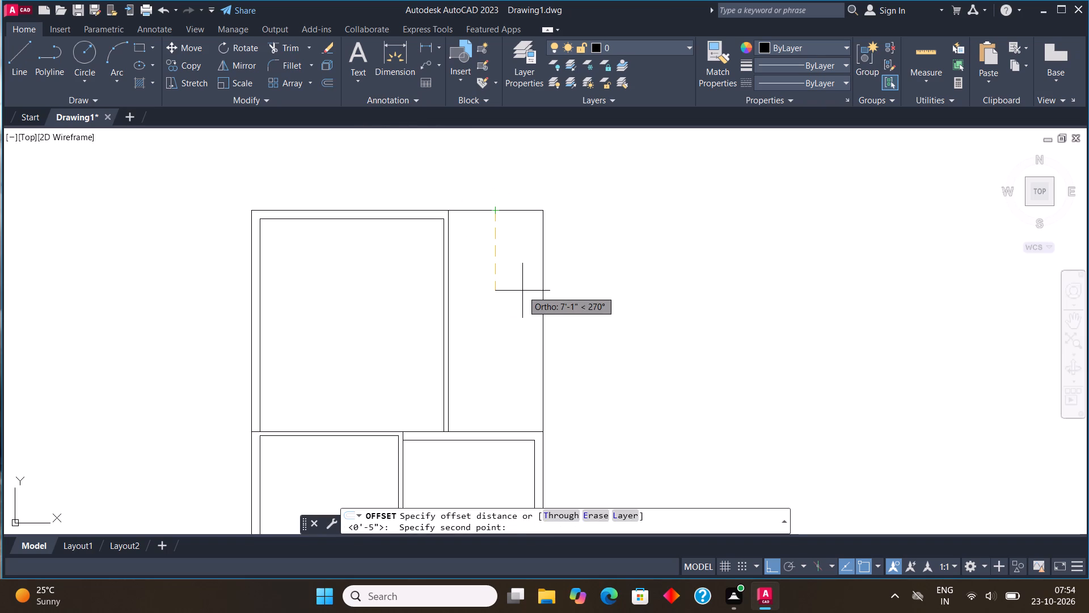
{"action": "type", "text": "9\""}
{"action": "key", "text": "Return"}
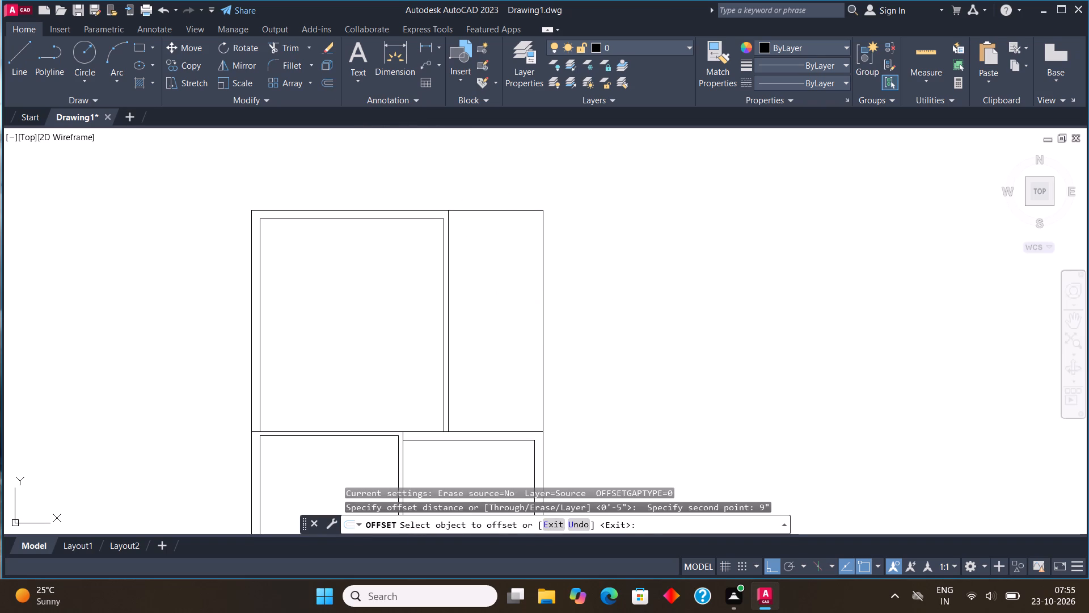
{"action": "left_click", "coordinate": [498, 213]}
{"action": "left_click", "coordinate": [495, 212]}
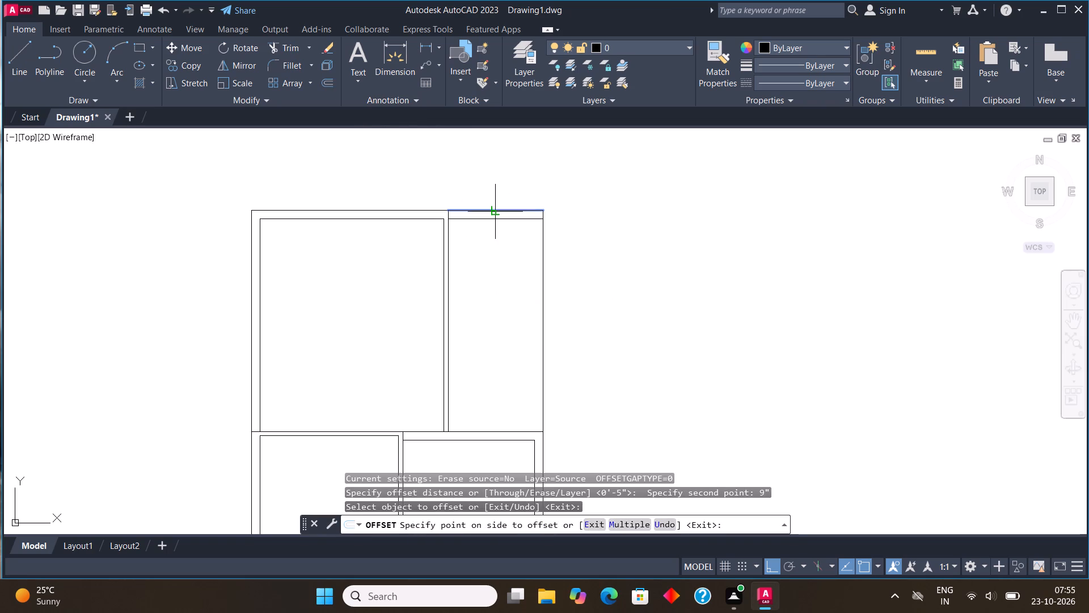
{"action": "left_click", "coordinate": [501, 241]}
{"action": "left_click", "coordinate": [543, 276]}
{"action": "left_click", "coordinate": [517, 258]}
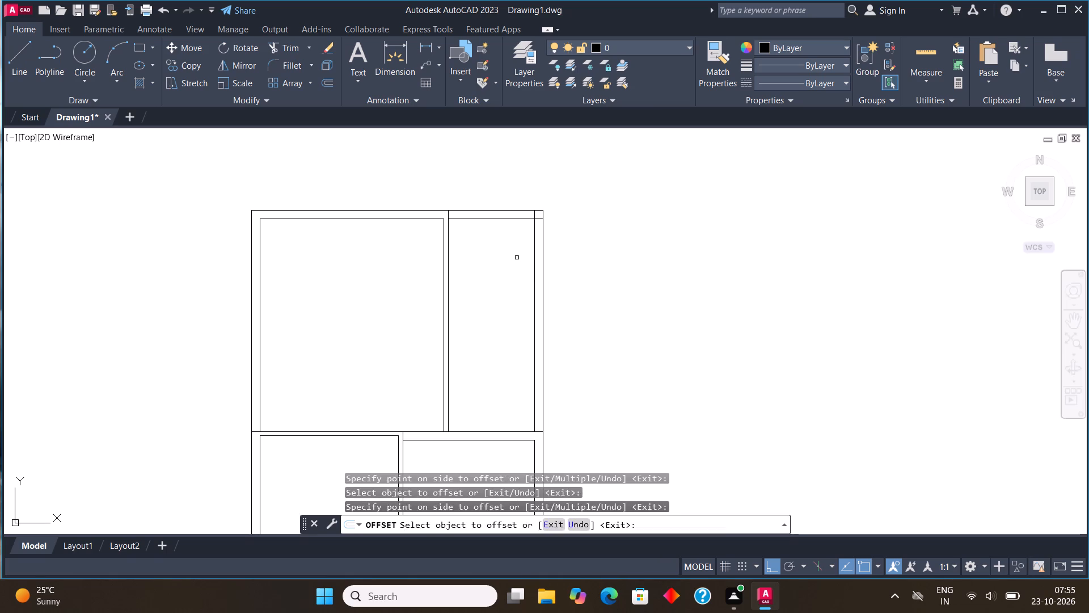
{"action": "key", "text": "Escape"}
Fillet the two inner wall lines of the narrow upper-right space into a closed top-right corner.
{"action": "left_click", "coordinate": [287, 58]}
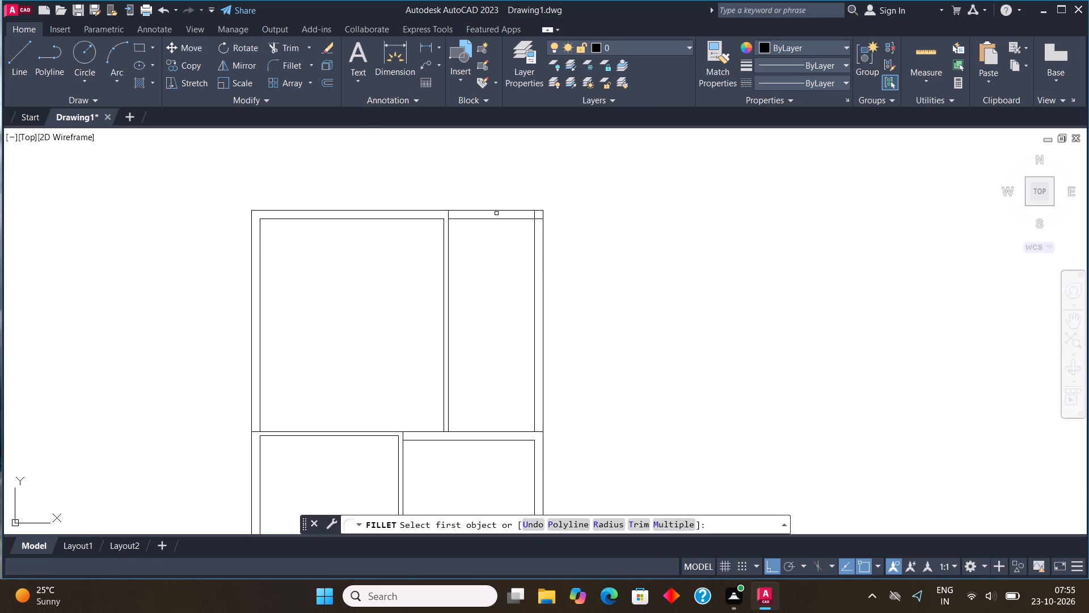
{"action": "left_click", "coordinate": [509, 221]}
{"action": "left_click", "coordinate": [518, 220]}
{"action": "left_click", "coordinate": [534, 236]}
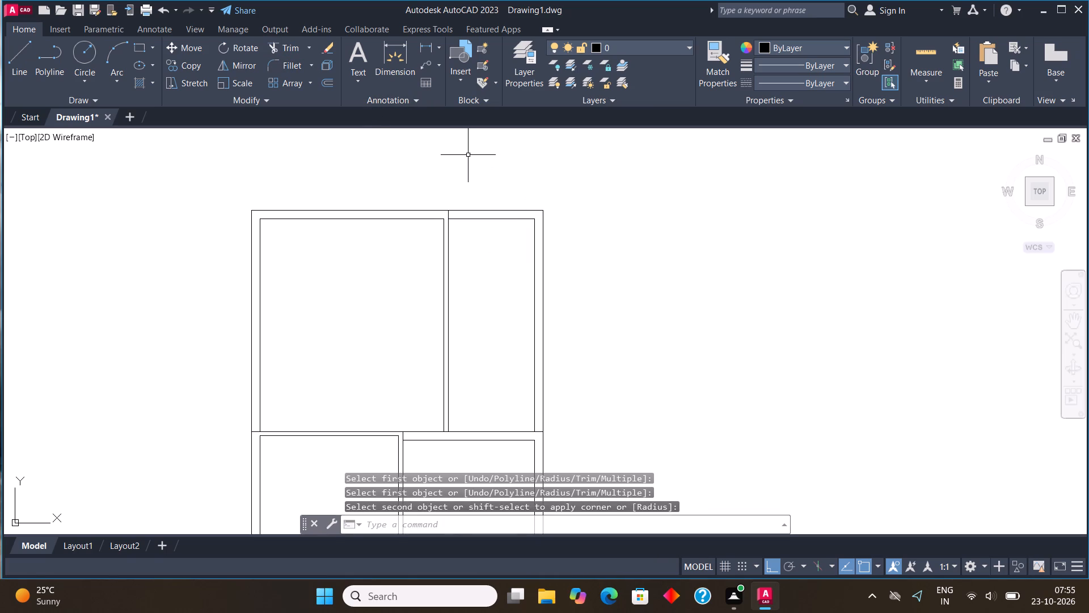
From the inner top-right corner of the space below, draw lines 5'3" down, 4'6" left, and back up to the wall.
{"action": "scroll", "coordinate": [468, 155], "scroll_direction": "down", "scroll_amount": 2}
{"action": "scroll", "coordinate": [485, 266], "scroll_direction": "up", "scroll_amount": 2}
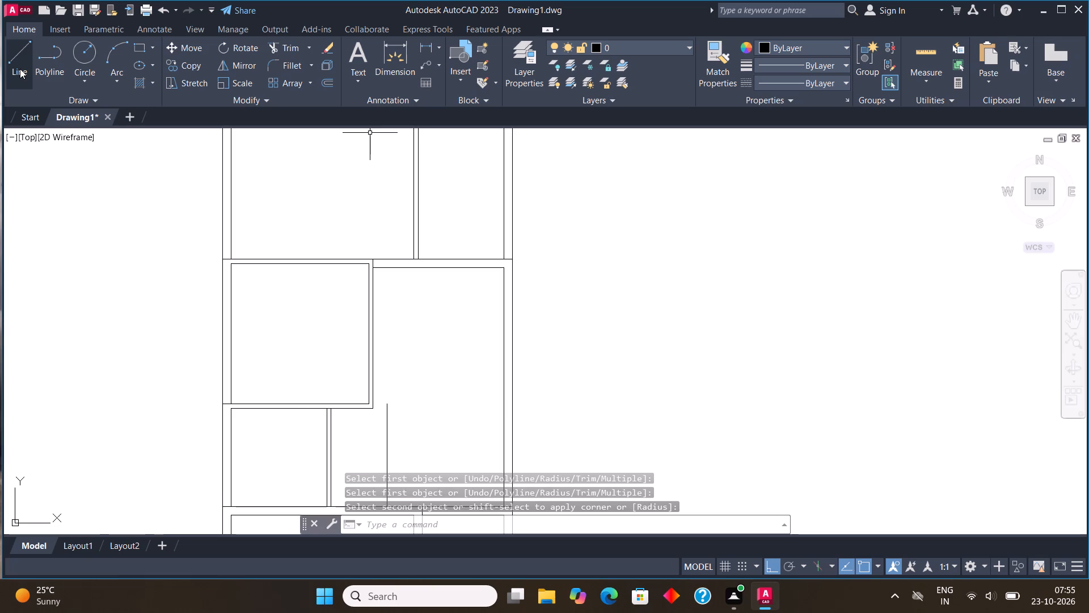
{"action": "left_click", "coordinate": [19, 69]}
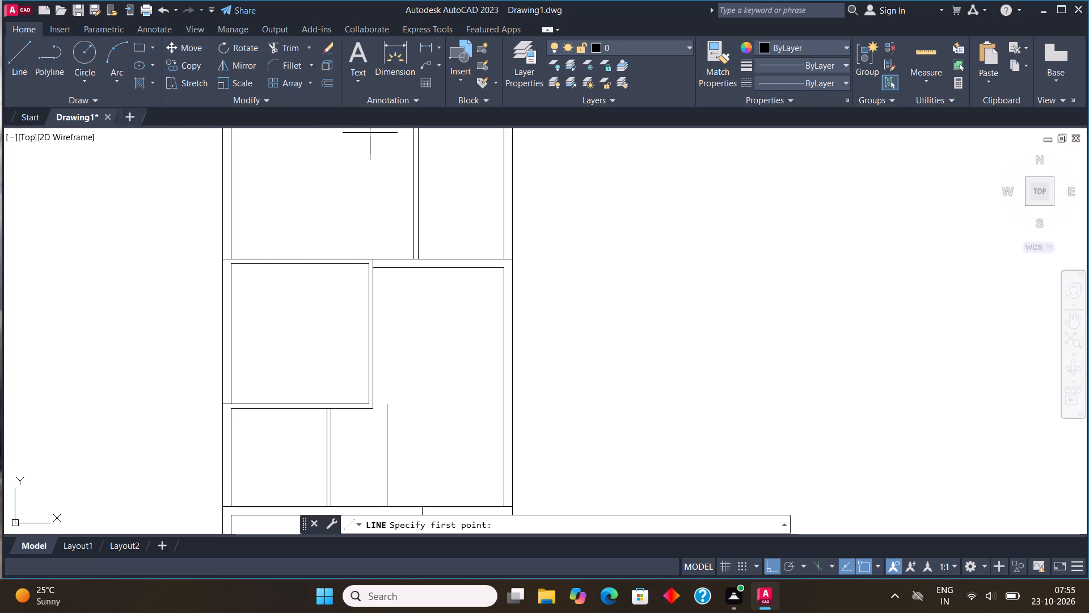
{"action": "scroll", "coordinate": [502, 267], "scroll_direction": "up", "scroll_amount": 1}
{"action": "left_click", "coordinate": [502, 267]}
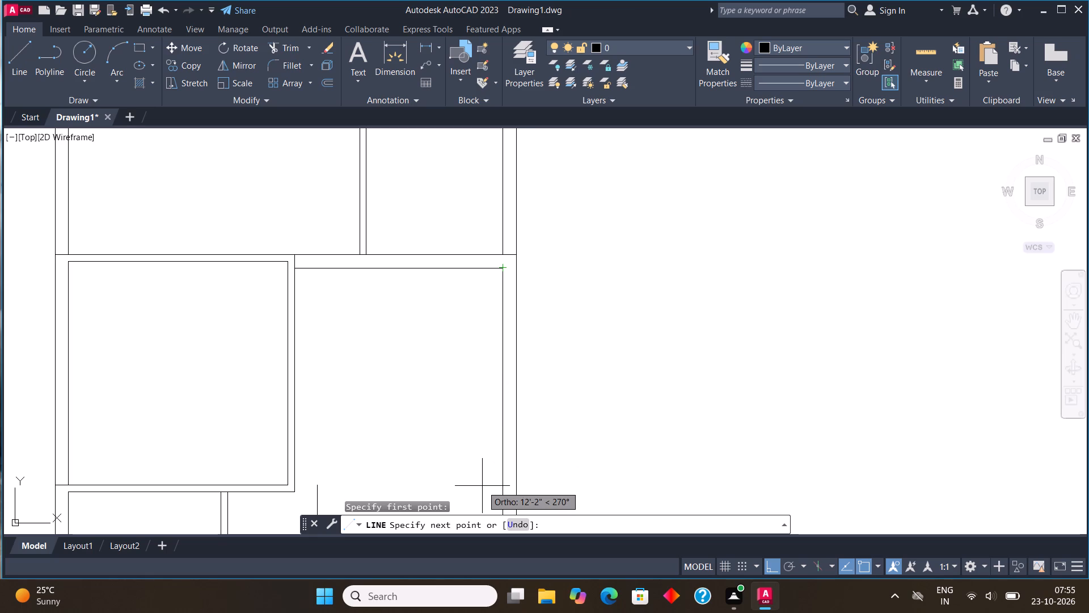
{"action": "key", "text": "5"}
{"action": "key", "text": "apostrophe"}
{"action": "key", "text": "3"}
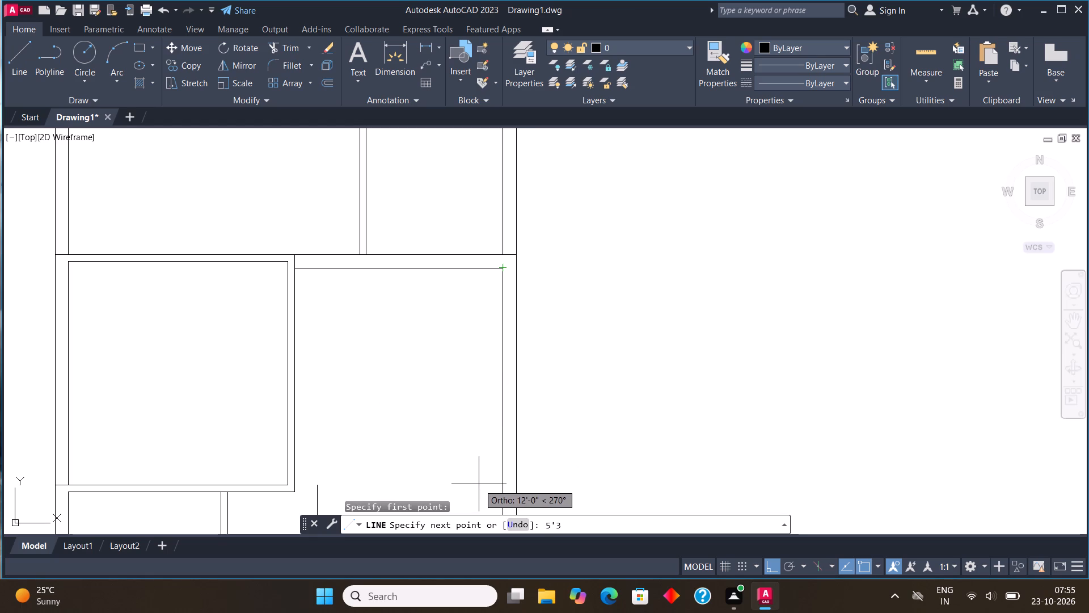
{"action": "key", "text": "shift+quotedbl"}
{"action": "key", "text": "Return"}
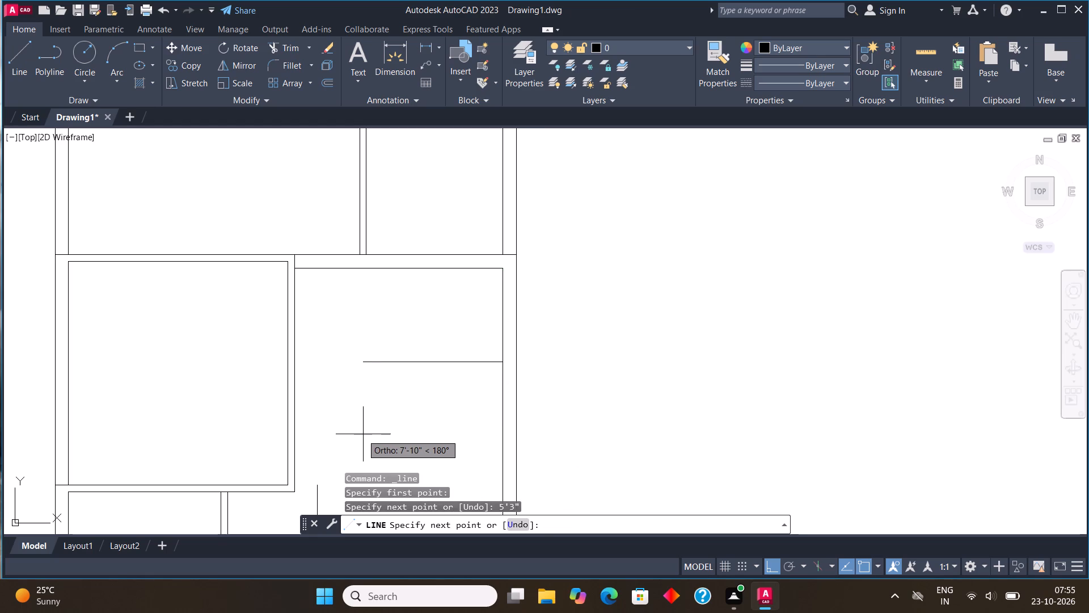
{"action": "key", "text": "4"}
{"action": "key", "text": "apostrophe"}
{"action": "key", "text": "6"}
{"action": "key", "text": "apostrophe"}
{"action": "key", "text": "Return"}
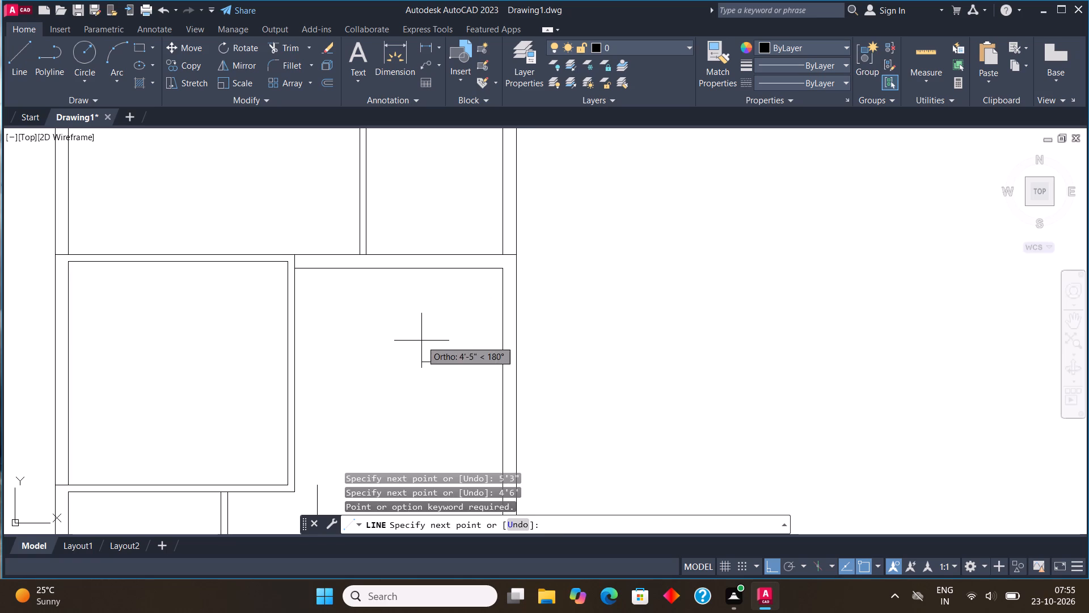
{"action": "type", "text": "4'6"}
{"action": "key", "text": "shift+quotedbl"}
{"action": "key", "text": "Return"}
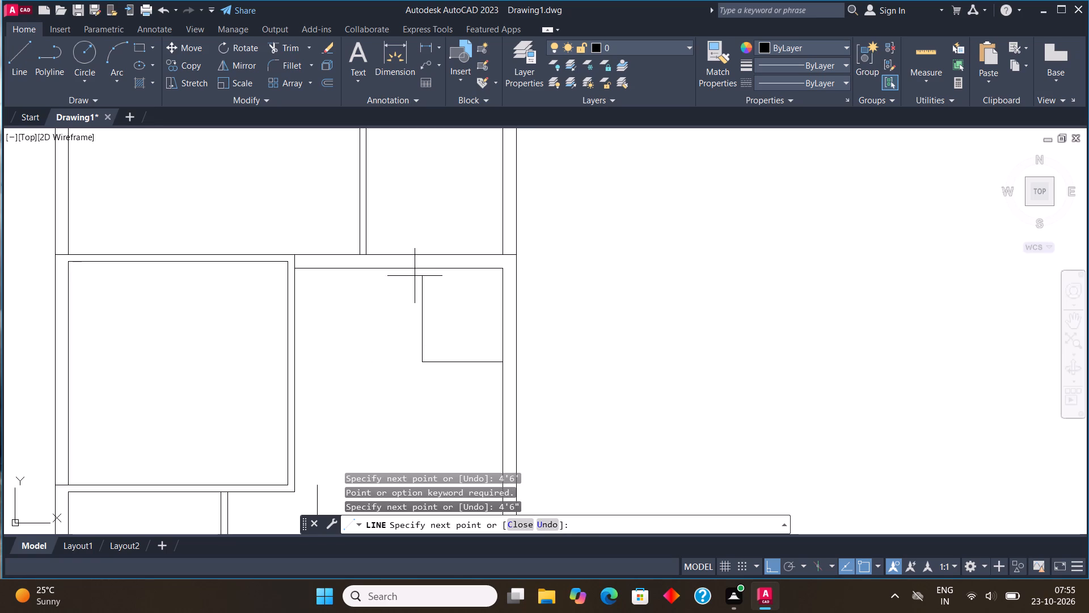
{"action": "left_click", "coordinate": [420, 274]}
{"action": "key", "text": "Escape"}
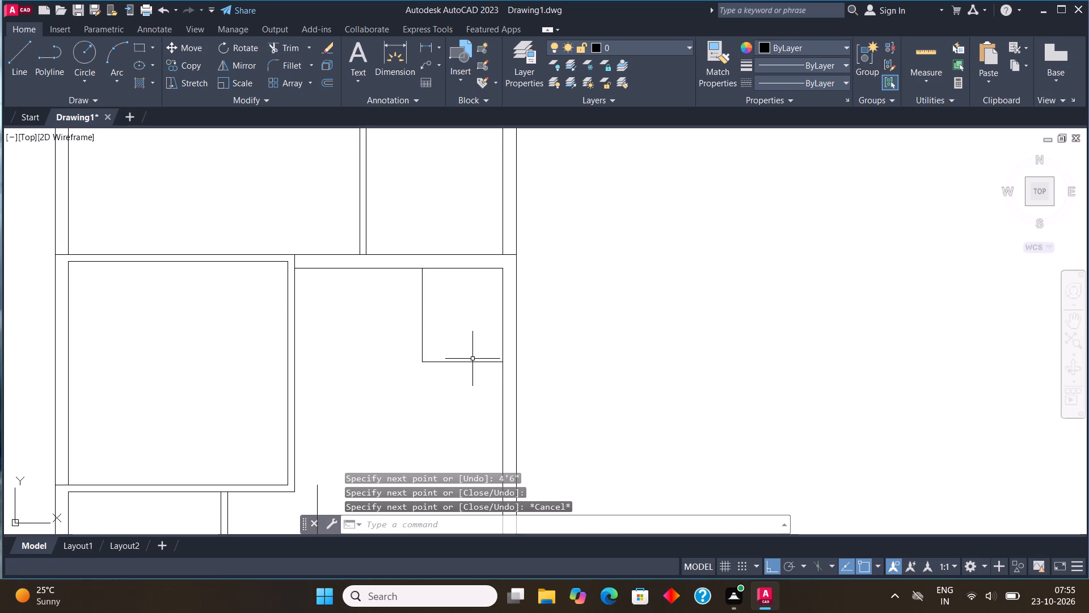
Offset the small corner enclosure's left and bottom lines 9" outward.
{"action": "left_click", "coordinate": [435, 379]}
{"action": "left_click", "coordinate": [404, 334]}
{"action": "left_click", "coordinate": [322, 82]}
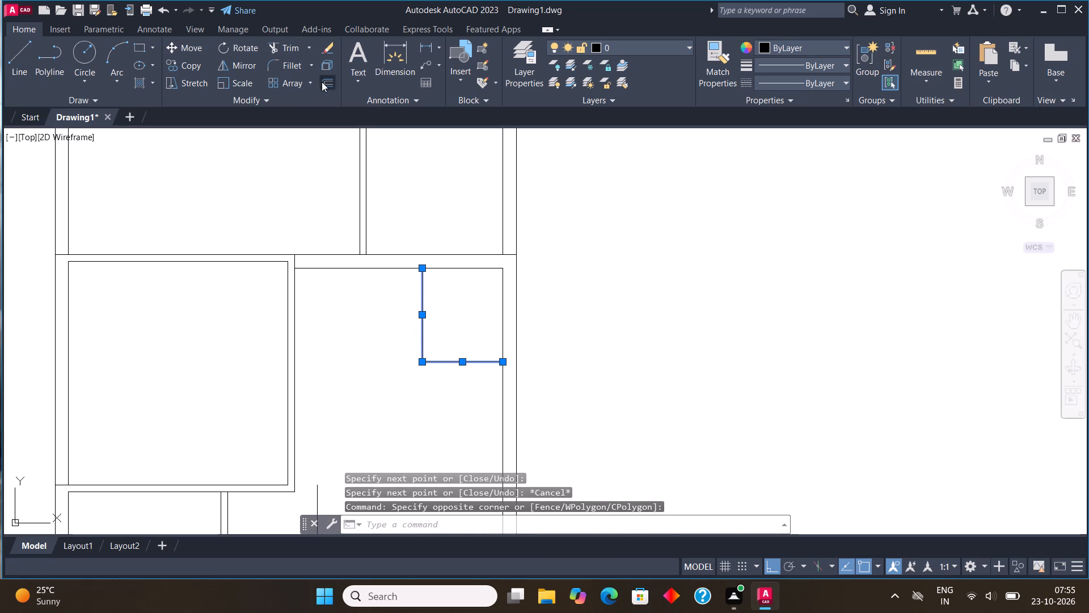
{"action": "left_click", "coordinate": [426, 321]}
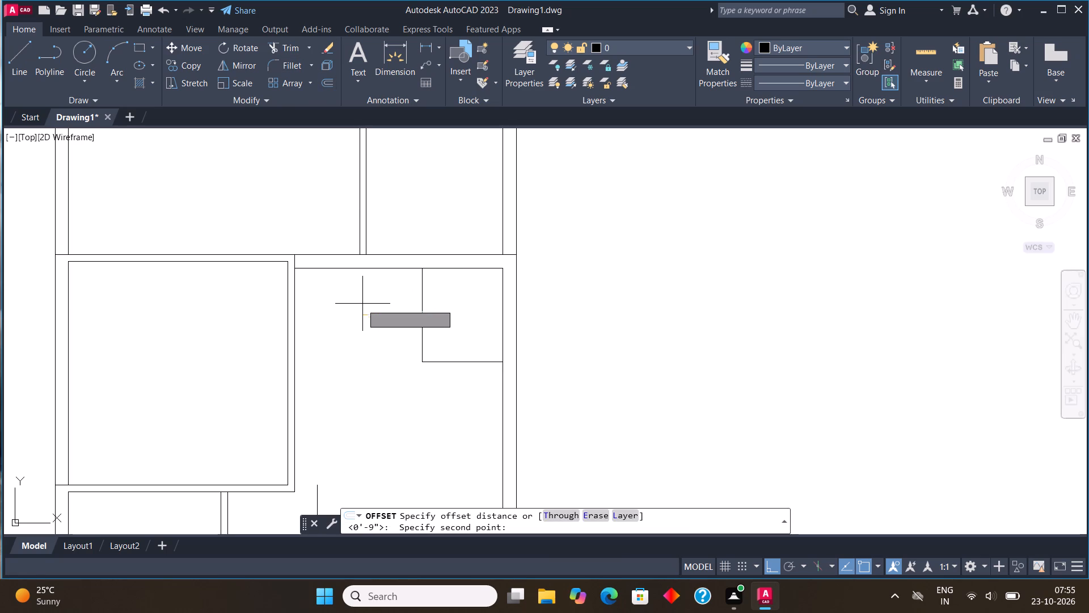
{"action": "key", "text": "9"}
{"action": "key", "text": "shift+quotedbl"}
{"action": "key", "text": "Return"}
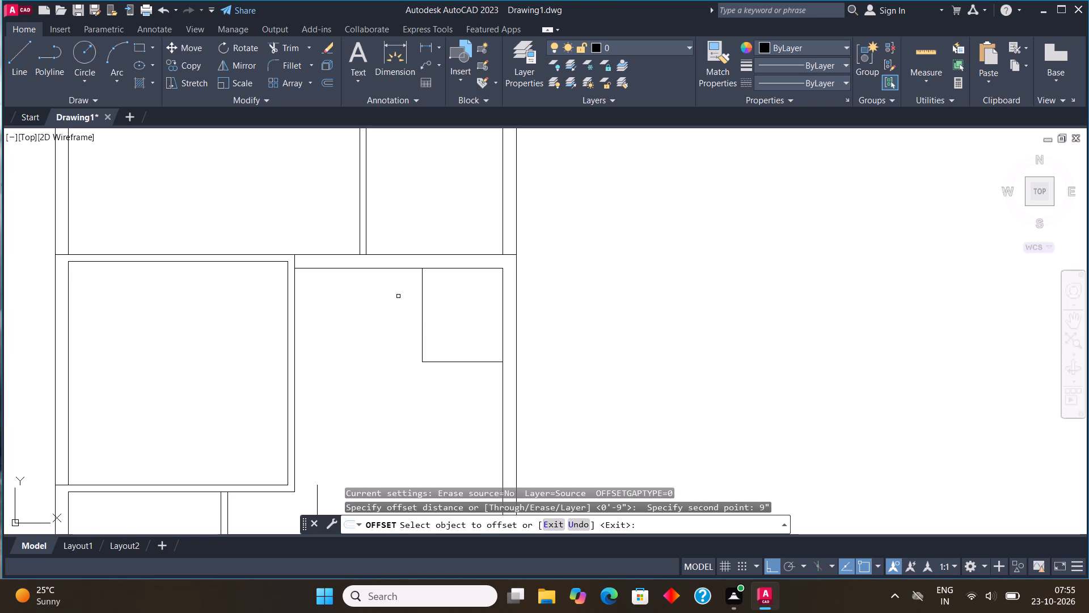
{"action": "left_click_drag", "start_coordinate": [422, 312], "coordinate": [410, 308]}
{"action": "left_click_drag", "start_coordinate": [374, 301], "coordinate": [388, 309]}
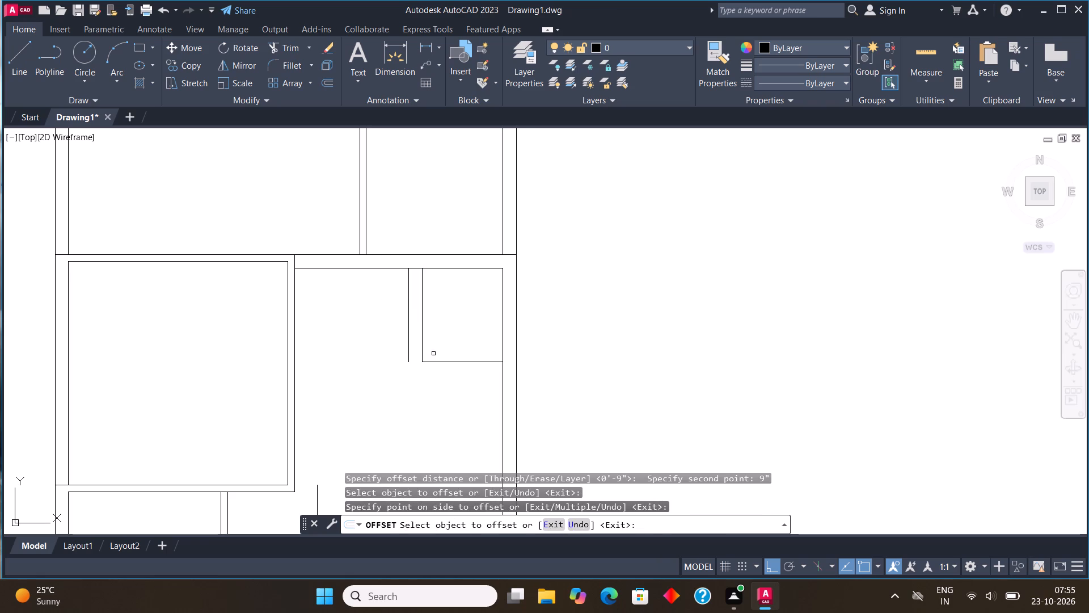
{"action": "left_click", "coordinate": [441, 364]}
{"action": "left_click", "coordinate": [448, 381]}
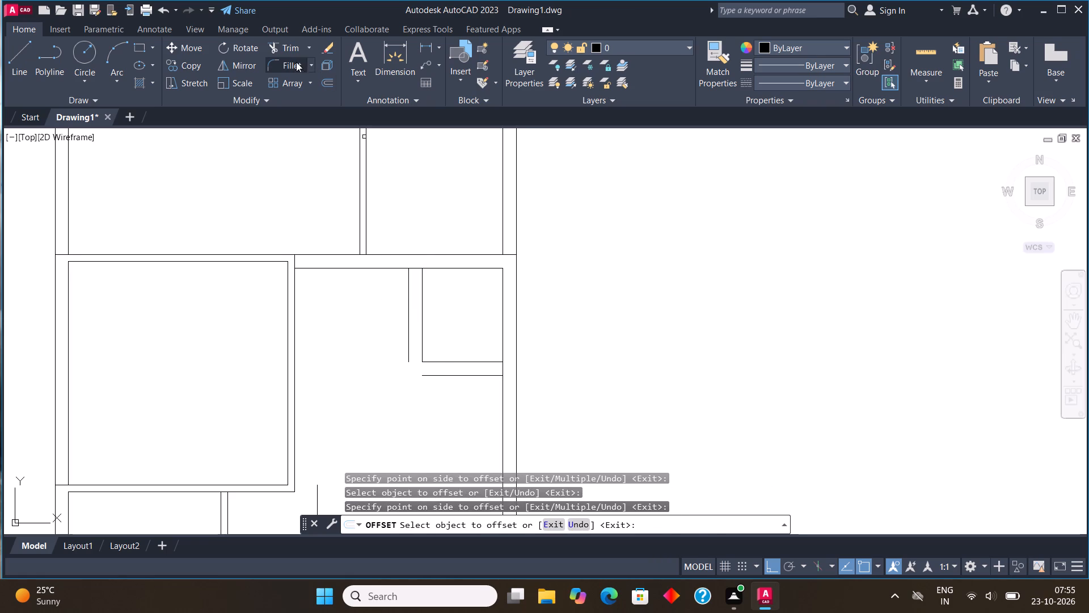
Fillet the small enclosure's outer left and bottom wall lines into a closed bottom-left corner.
{"action": "left_click", "coordinate": [296, 62]}
{"action": "left_click", "coordinate": [409, 346]}
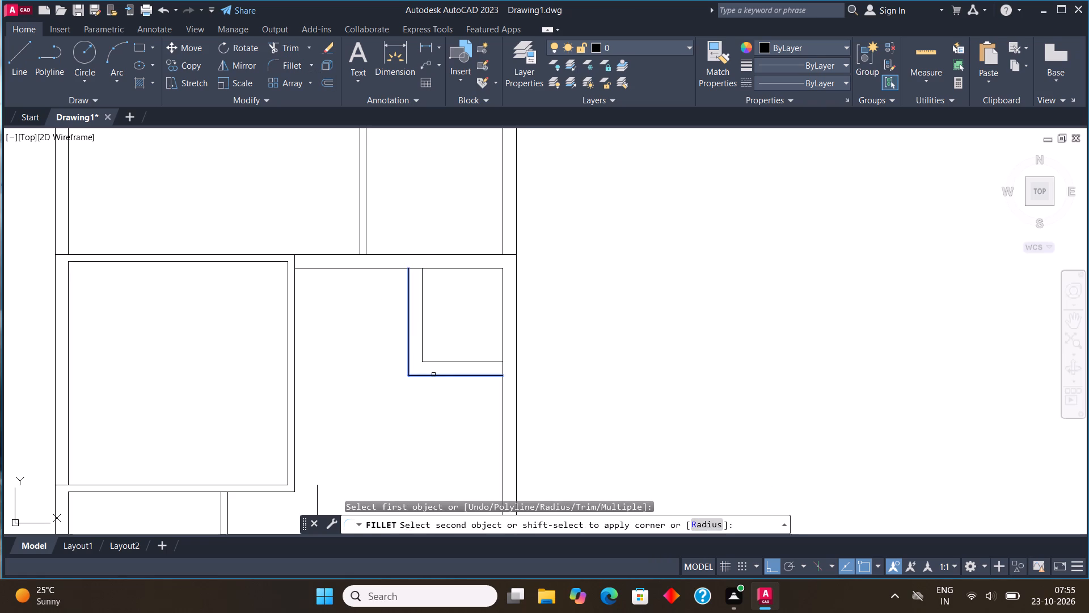
{"action": "left_click", "coordinate": [433, 375]}
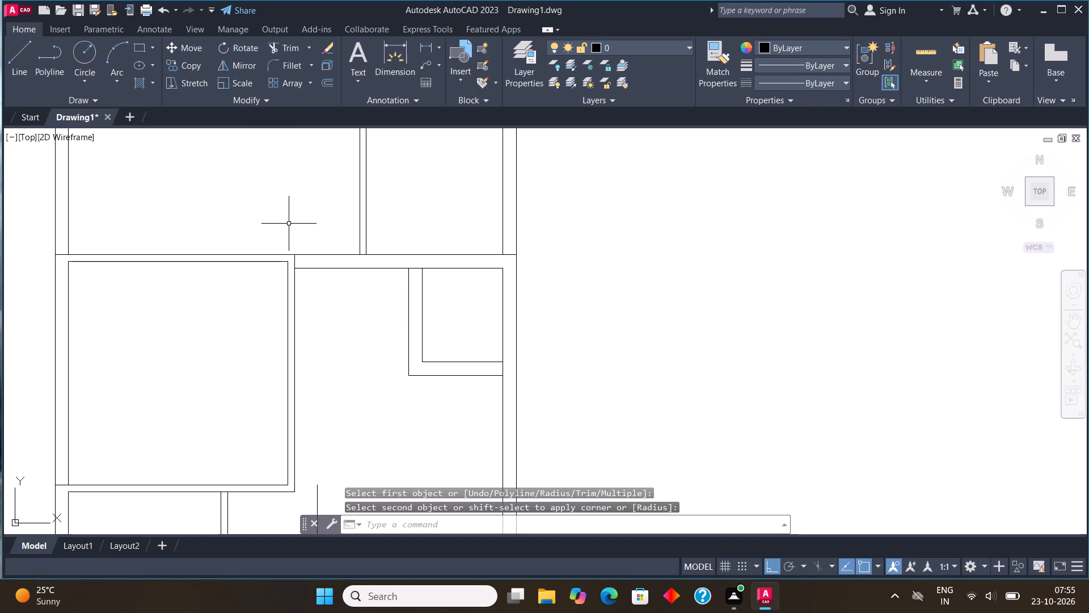
From the enclosure's outer bottom-left corner, draw a horizontal line left until it aligns with the freestanding vertical line below.
{"action": "scroll", "coordinate": [267, 239], "scroll_direction": "down", "scroll_amount": 3}
{"action": "scroll", "coordinate": [278, 269], "scroll_direction": "up", "scroll_amount": 2}
{"action": "middle_click_drag", "start_coordinate": [278, 269], "coordinate": [319, 262]}
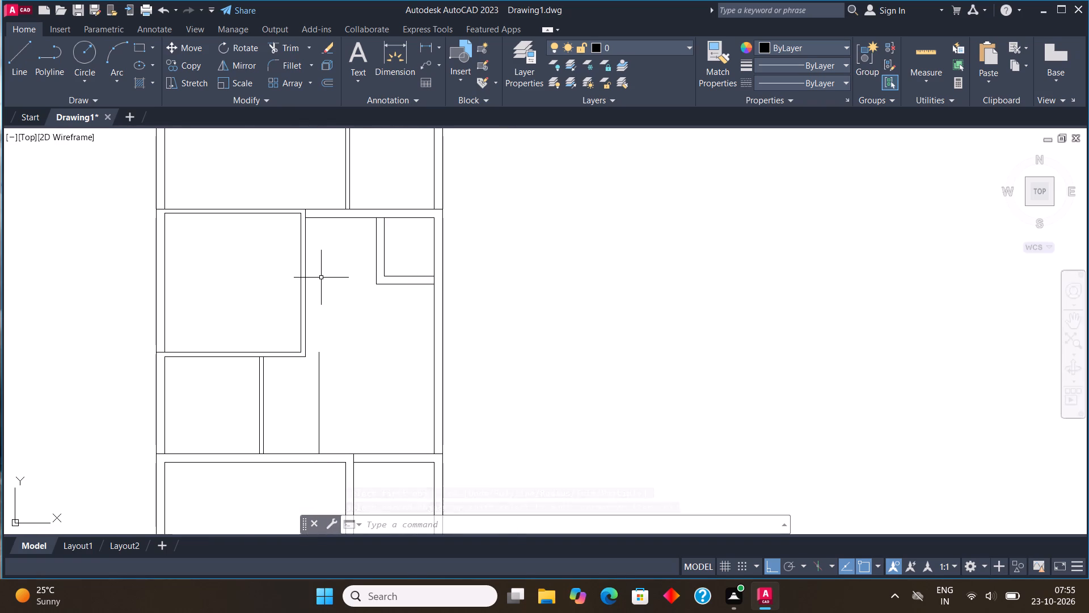
{"action": "middle_click_drag", "start_coordinate": [326, 277], "coordinate": [343, 280]}
{"action": "left_click", "coordinate": [22, 69]}
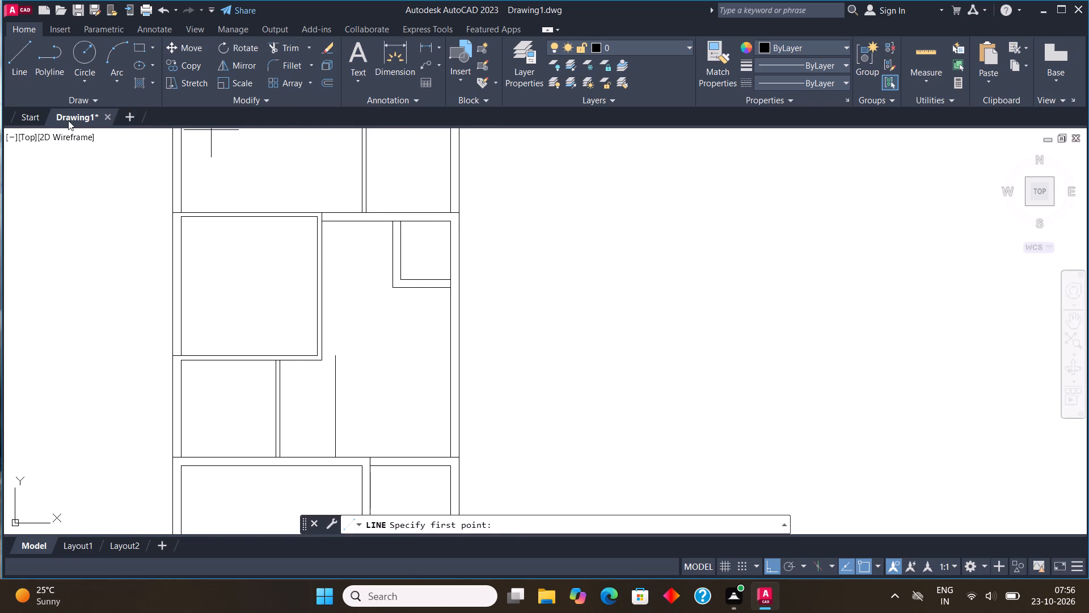
{"action": "scroll", "coordinate": [452, 255], "scroll_direction": "up", "scroll_amount": 1}
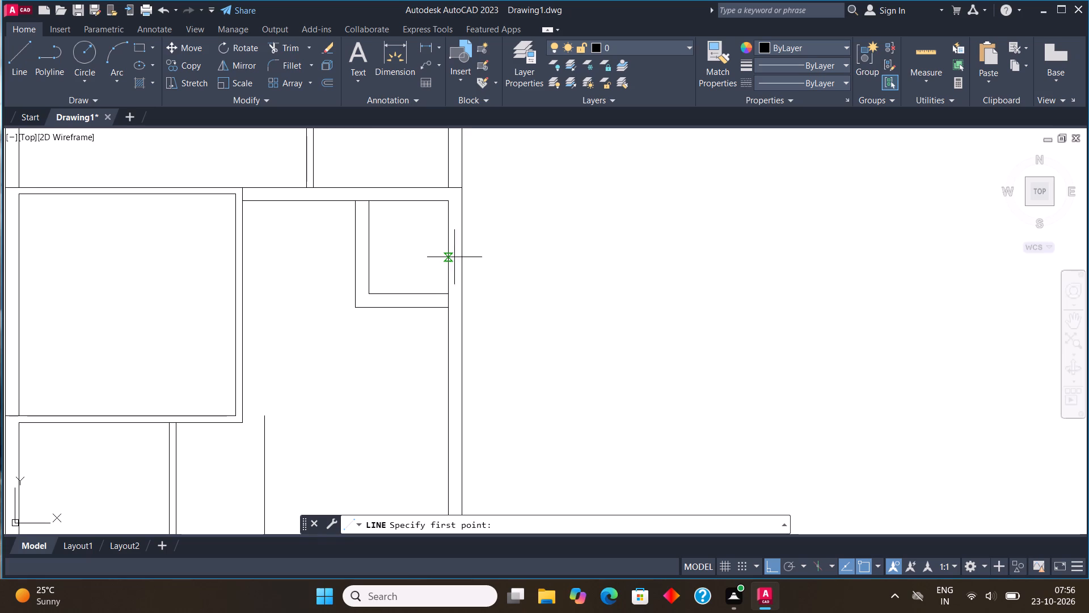
{"action": "left_click", "coordinate": [357, 303]}
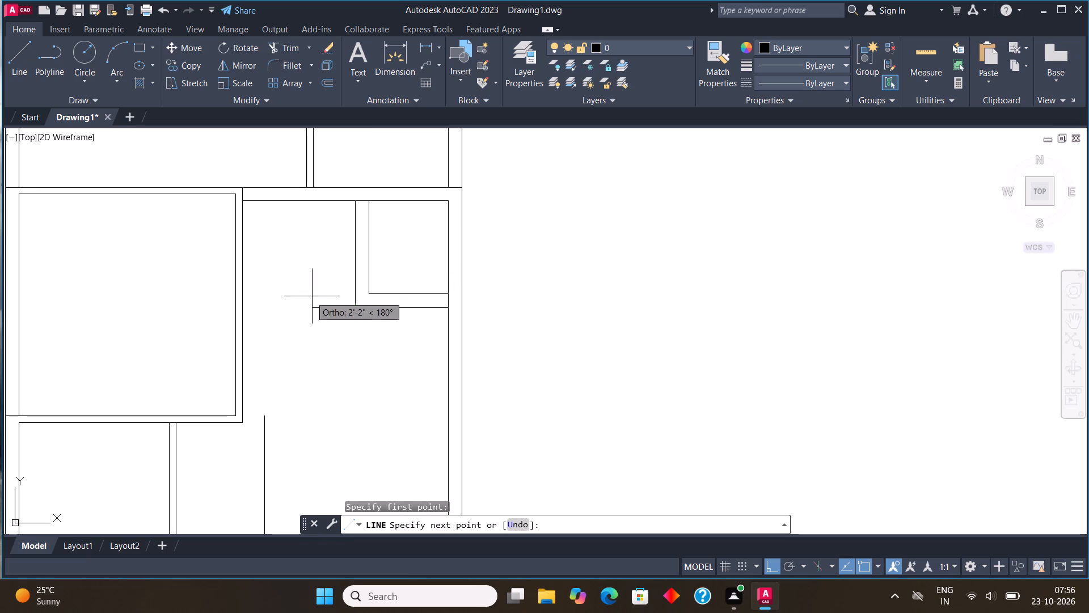
{"action": "left_click", "coordinate": [265, 306]}
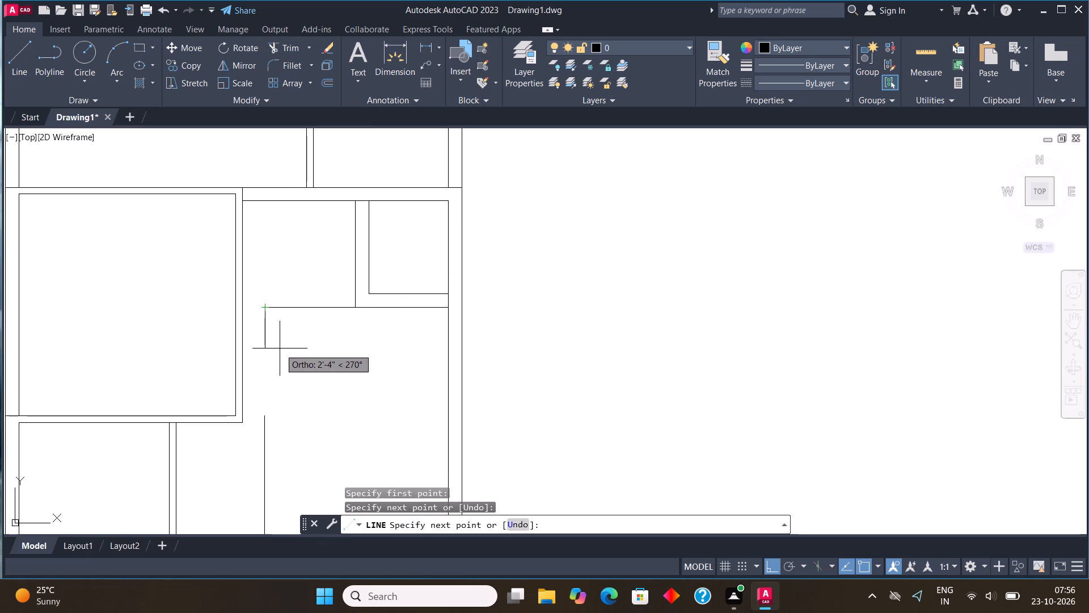
Outline the stair flight with lines down from the enclosure's bottom edge, left, and back up to the new horizontal line's left end.
{"action": "left_click", "coordinate": [22, 70]}
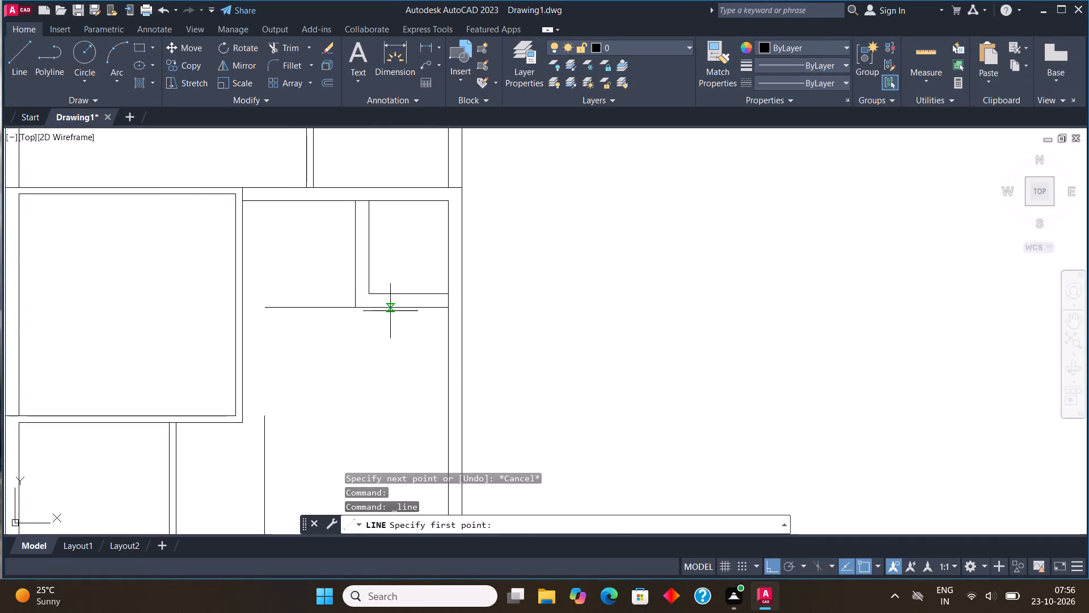
{"action": "left_click", "coordinate": [389, 311]}
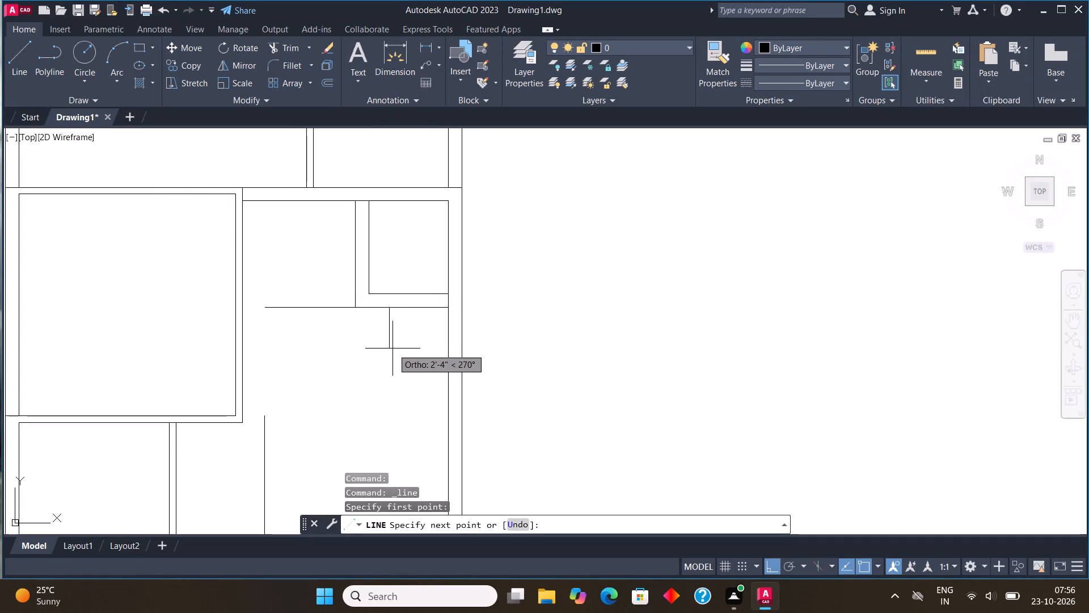
{"action": "left_click", "coordinate": [393, 356]}
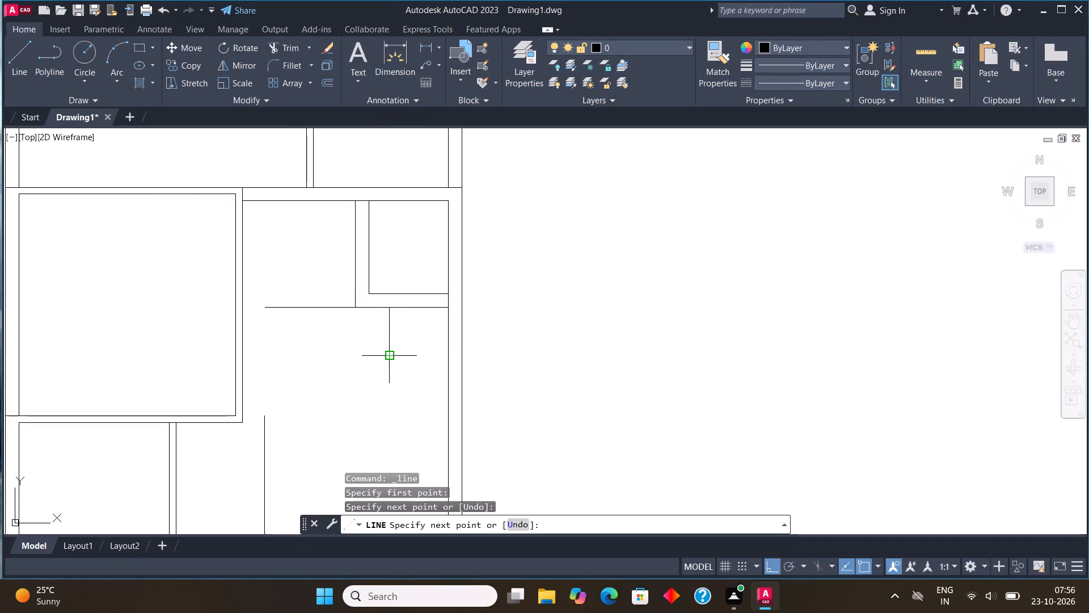
{"action": "left_click", "coordinate": [263, 338]}
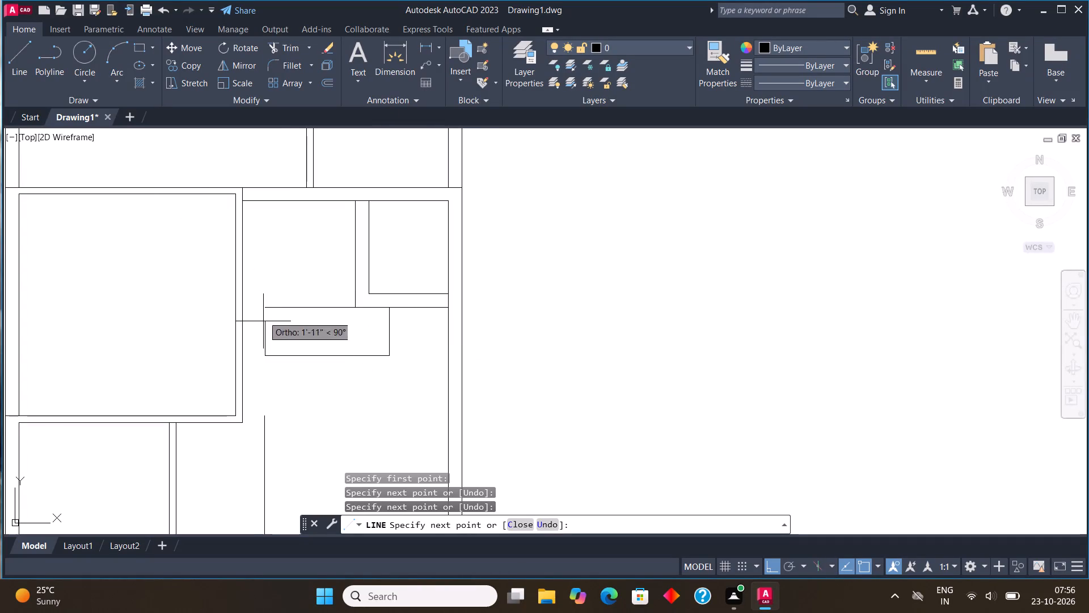
{"action": "left_click", "coordinate": [263, 308]}
{"action": "key", "text": "Escape"}
Copy the stair outline's bottom line 2" upward.
{"action": "middle_click_drag", "start_coordinate": [326, 299], "coordinate": [379, 228]}
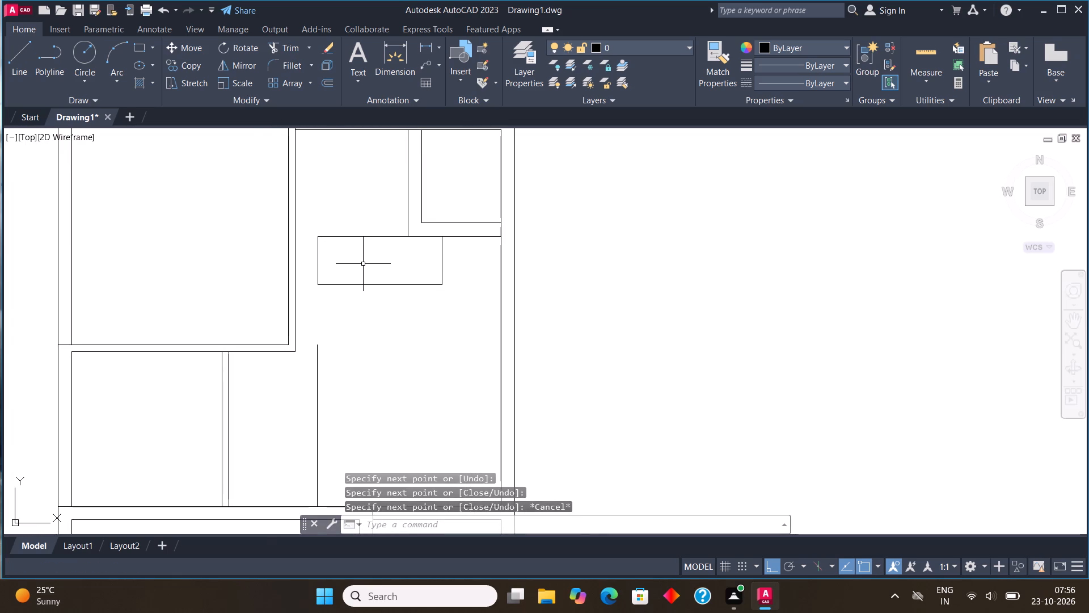
{"action": "scroll", "coordinate": [363, 264], "scroll_direction": "up", "scroll_amount": 1}
{"action": "left_click", "coordinate": [382, 295]}
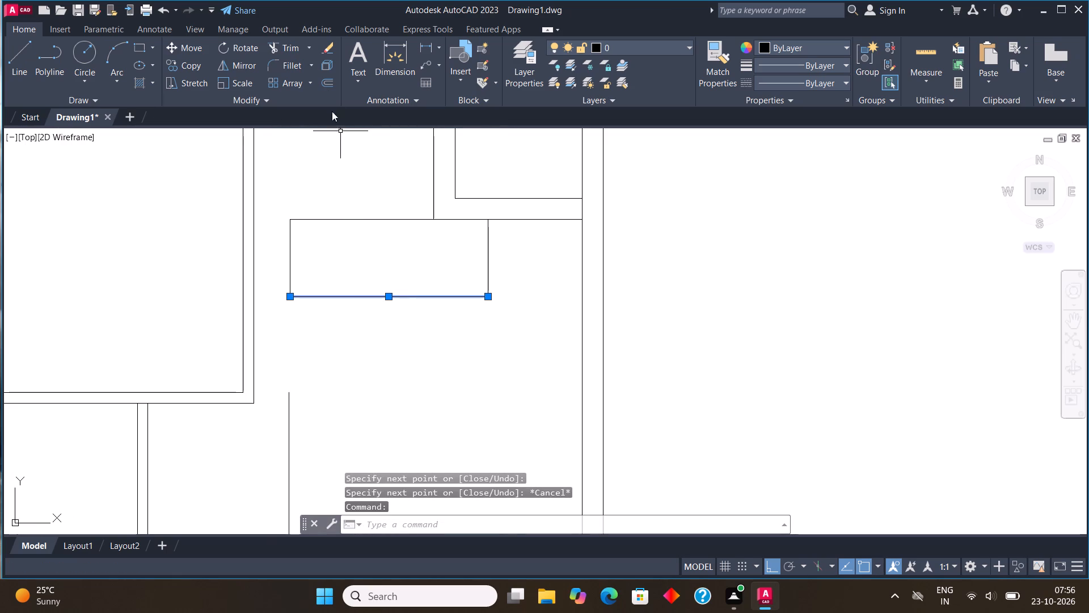
{"action": "left_click", "coordinate": [190, 60]}
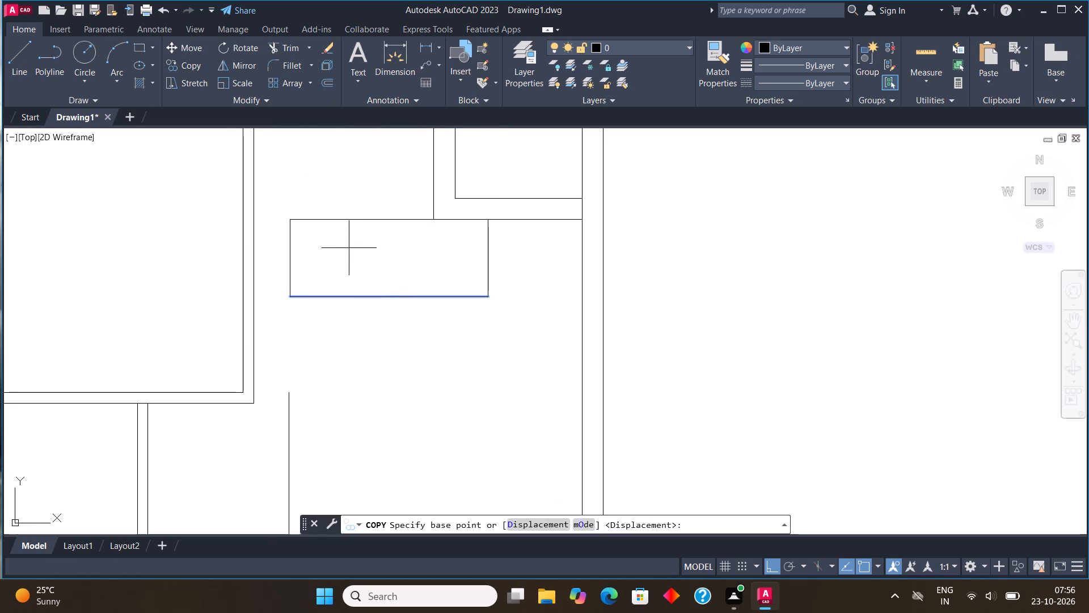
{"action": "scroll", "coordinate": [368, 308], "scroll_direction": "up", "scroll_amount": 2}
{"action": "left_click", "coordinate": [380, 278]}
{"action": "left_click", "coordinate": [383, 273]}
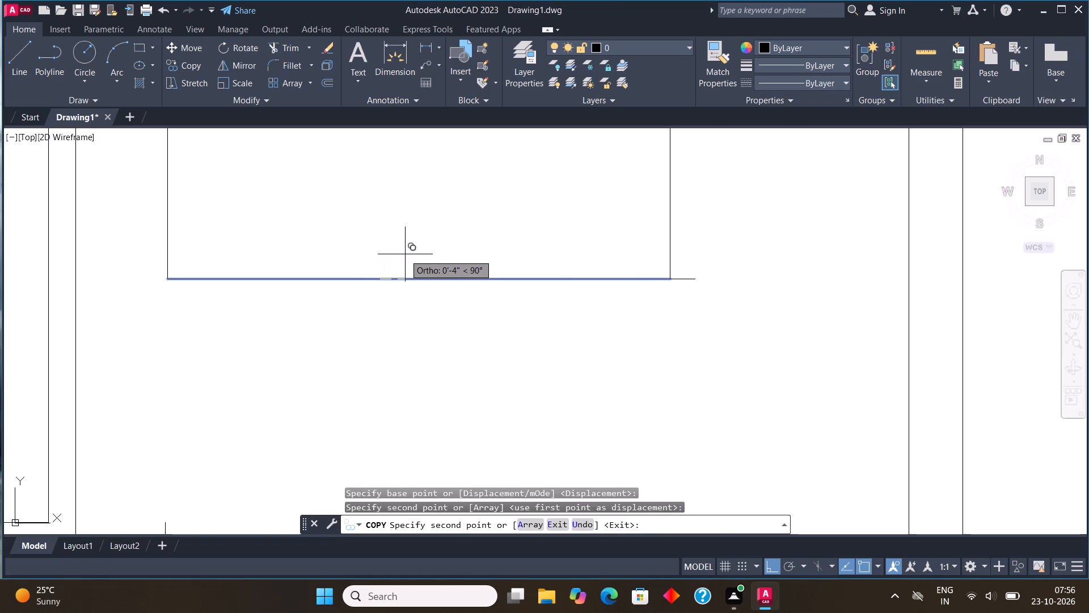
{"action": "key", "text": "2"}
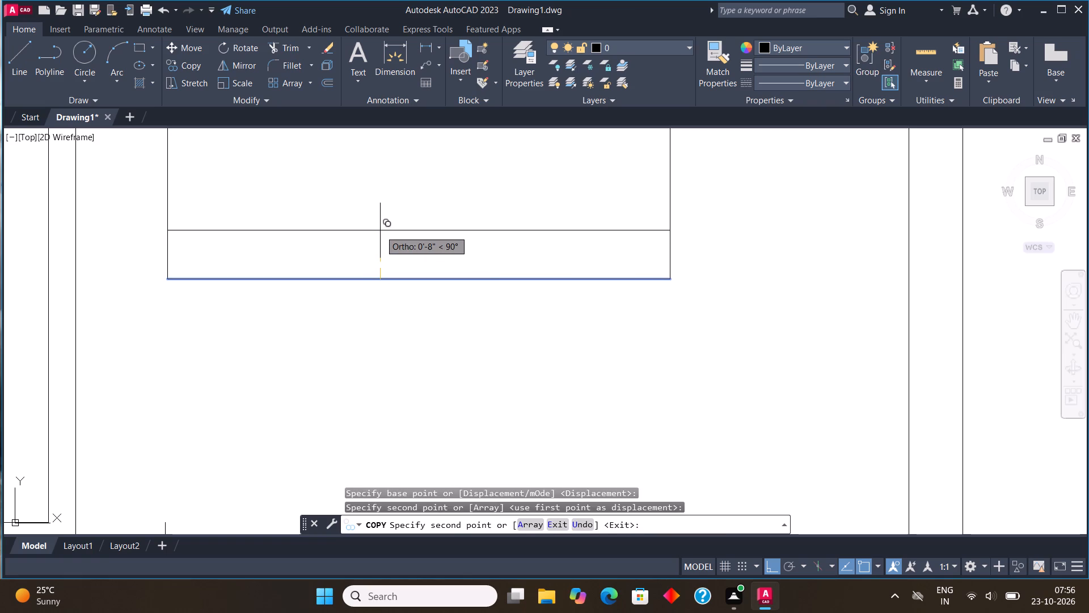
{"action": "key", "text": "shift+quotedbl"}
{"action": "key", "text": "Return"}
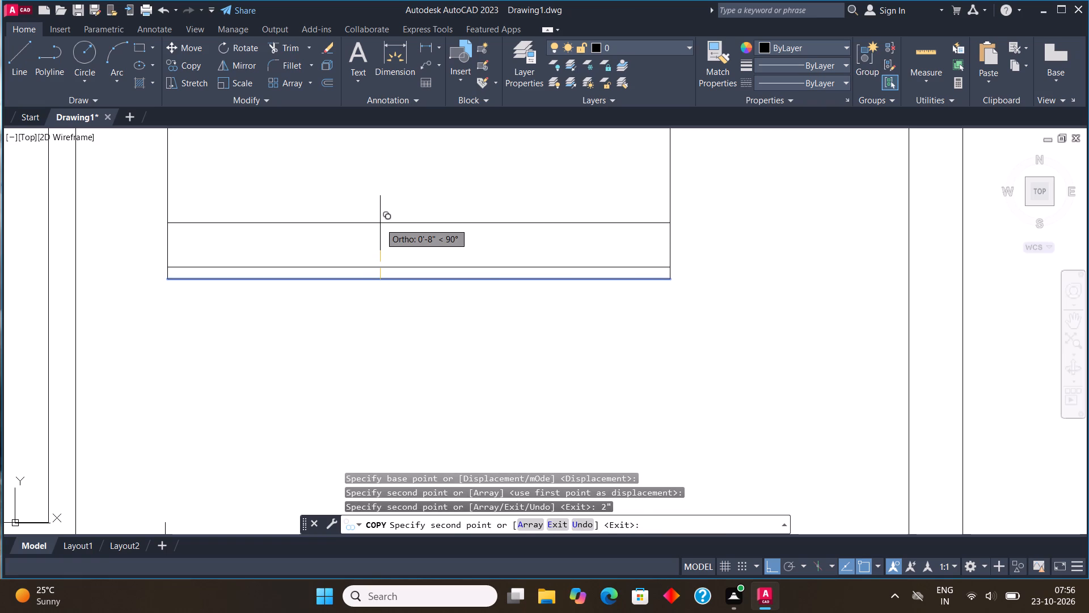
{"action": "key", "text": "Escape"}
Offset the stair outline's right side 10" leftward, repeating from each new line to make the first four tread lines.
{"action": "scroll", "coordinate": [381, 247], "scroll_direction": "down", "scroll_amount": 2}
{"action": "middle_click_drag", "start_coordinate": [390, 222], "coordinate": [438, 259]}
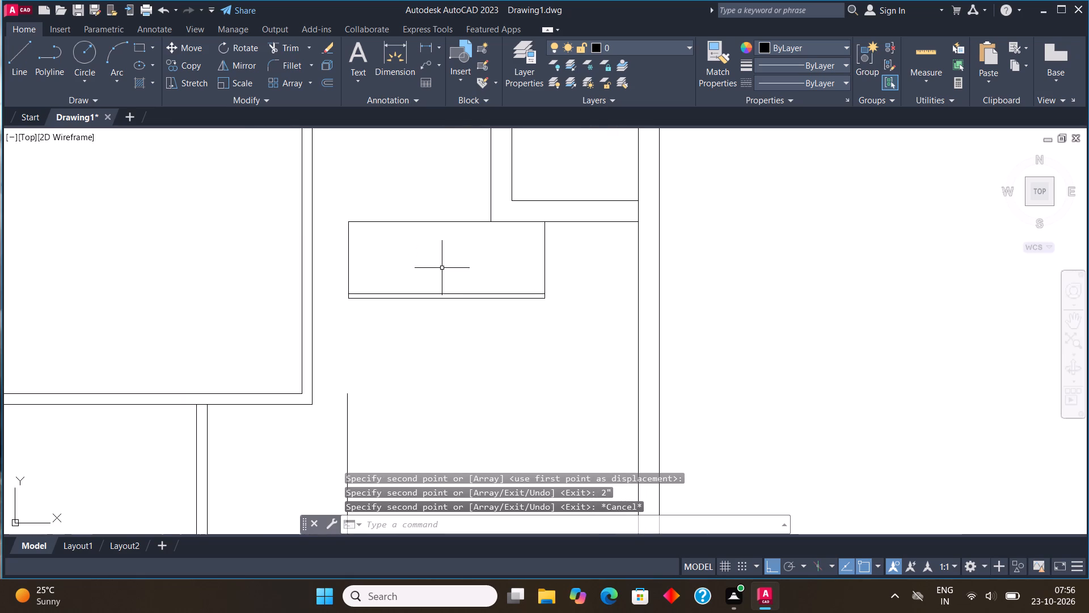
{"action": "left_click", "coordinate": [542, 247]}
{"action": "left_click", "coordinate": [553, 262]}
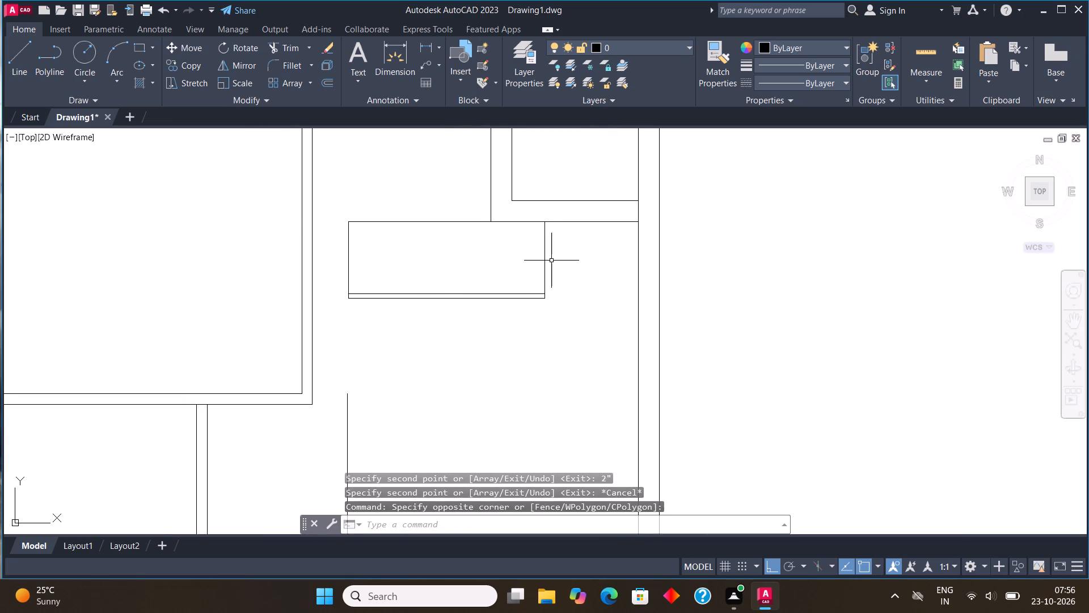
{"action": "left_click", "coordinate": [544, 251]}
{"action": "left_click", "coordinate": [326, 86]}
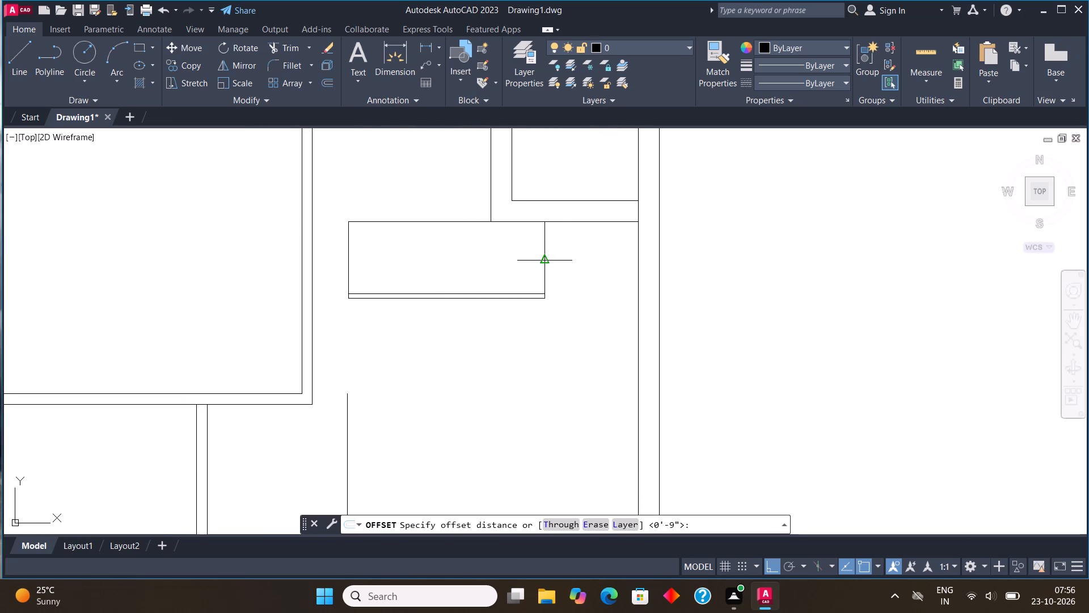
{"action": "left_click", "coordinate": [548, 260]}
{"action": "type", "text": "10\""}
{"action": "key", "text": "Return"}
{"action": "left_click", "coordinate": [398, 266]}
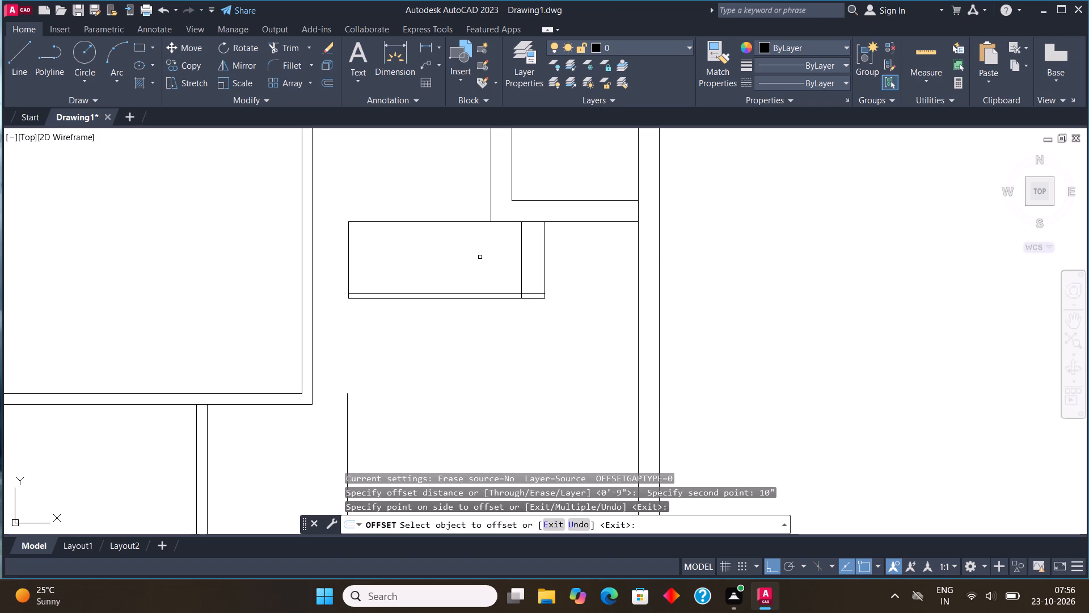
{"action": "left_click", "coordinate": [520, 273]}
{"action": "left_click", "coordinate": [495, 260]}
{"action": "left_click", "coordinate": [498, 264]}
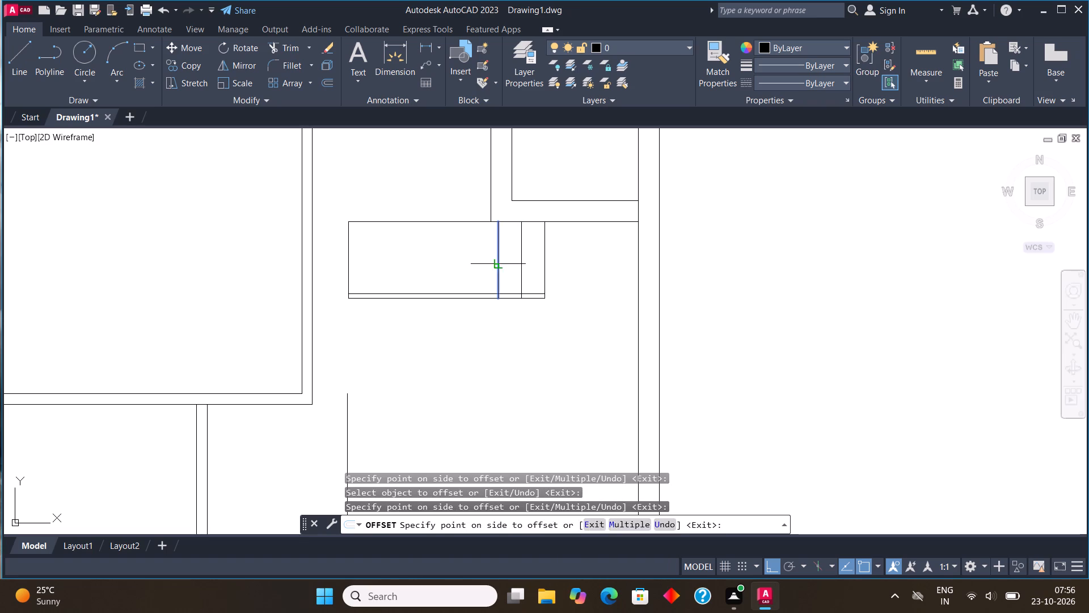
{"action": "left_click", "coordinate": [484, 256]}
{"action": "left_click", "coordinate": [472, 257]}
{"action": "left_click", "coordinate": [461, 250]}
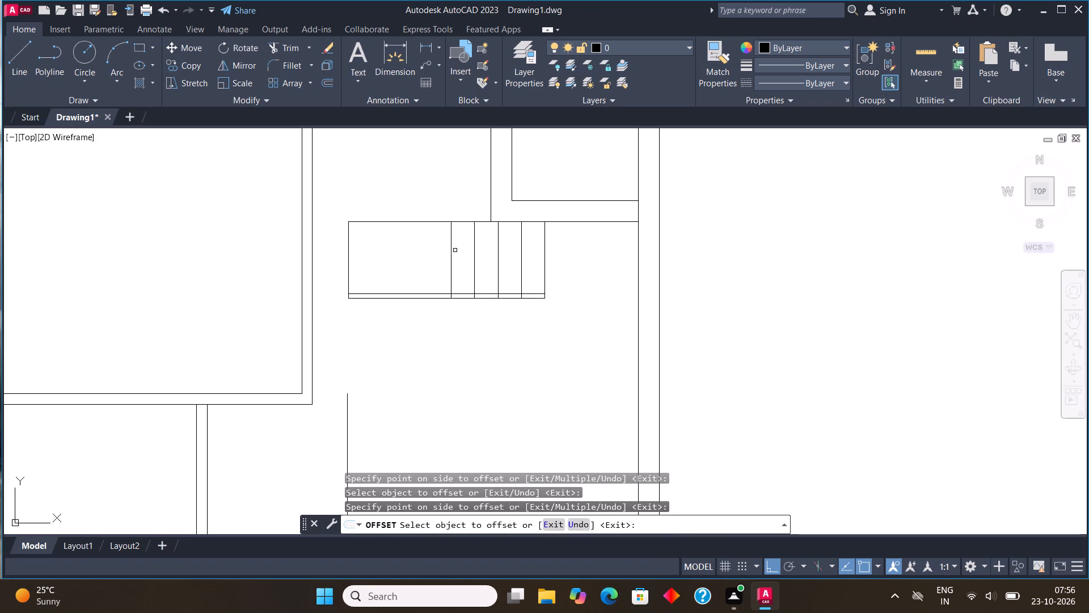
Continue the 10" leftward offsets with four more tread lines, up to near the stair outline's left side.
{"action": "left_click_drag", "start_coordinate": [453, 250], "coordinate": [411, 243]}
{"action": "left_click", "coordinate": [452, 267]}
{"action": "left_click", "coordinate": [414, 249]}
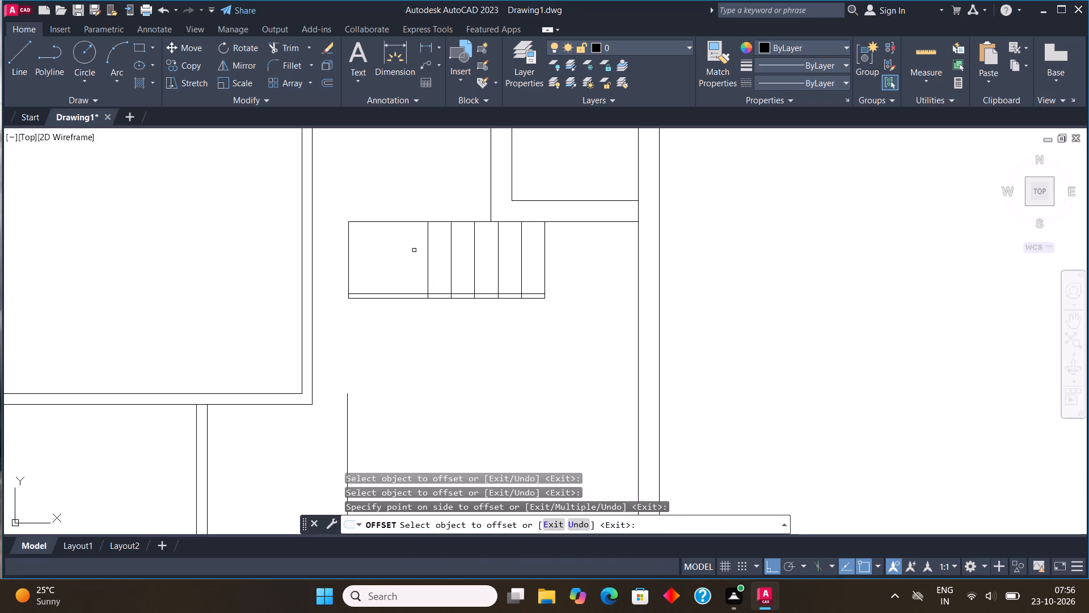
{"action": "left_click", "coordinate": [426, 267]}
{"action": "left_click", "coordinate": [417, 263]}
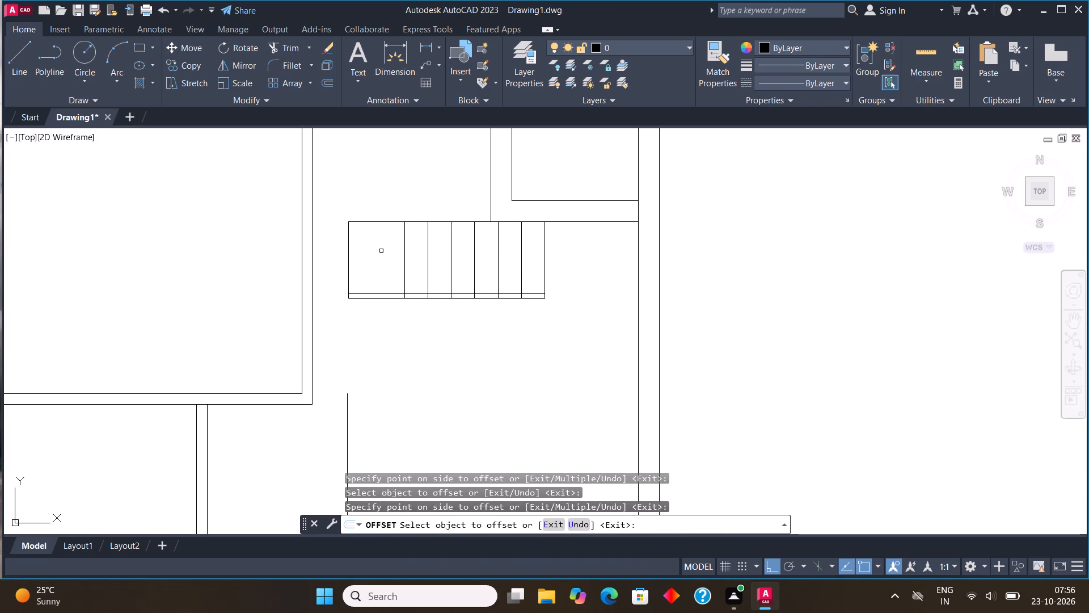
{"action": "left_click", "coordinate": [404, 261]}
{"action": "left_click", "coordinate": [392, 246]}
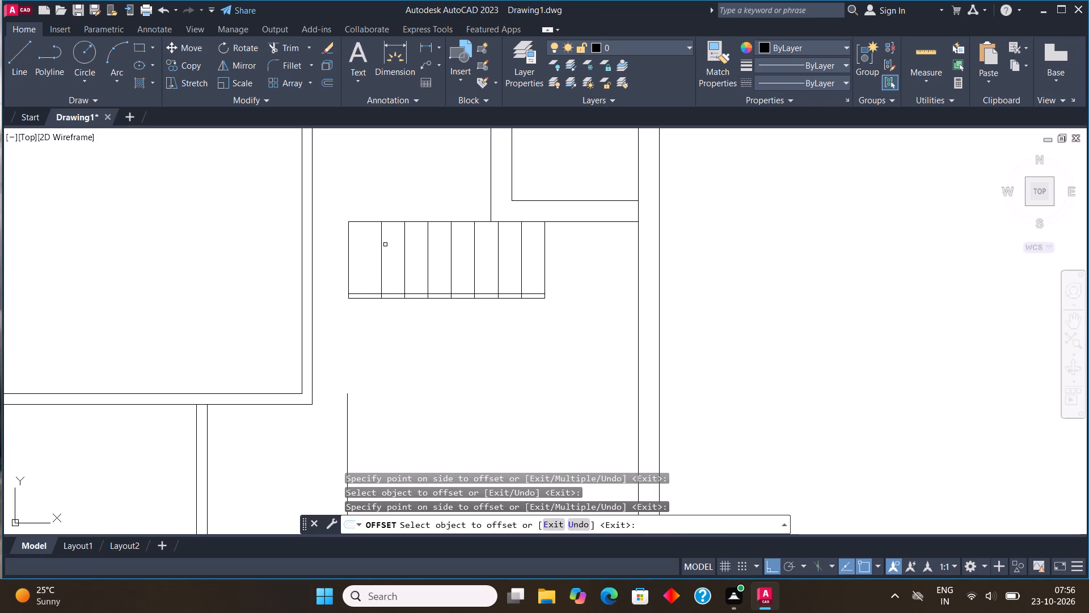
{"action": "left_click", "coordinate": [382, 243]}
{"action": "left_click", "coordinate": [362, 231]}
{"action": "key", "text": "Escape"}
Trim away the leftover strip of the stair outline left of the last tread line.
{"action": "left_click", "coordinate": [282, 49]}
{"action": "left_click_drag", "start_coordinate": [351, 209], "coordinate": [351, 225]}
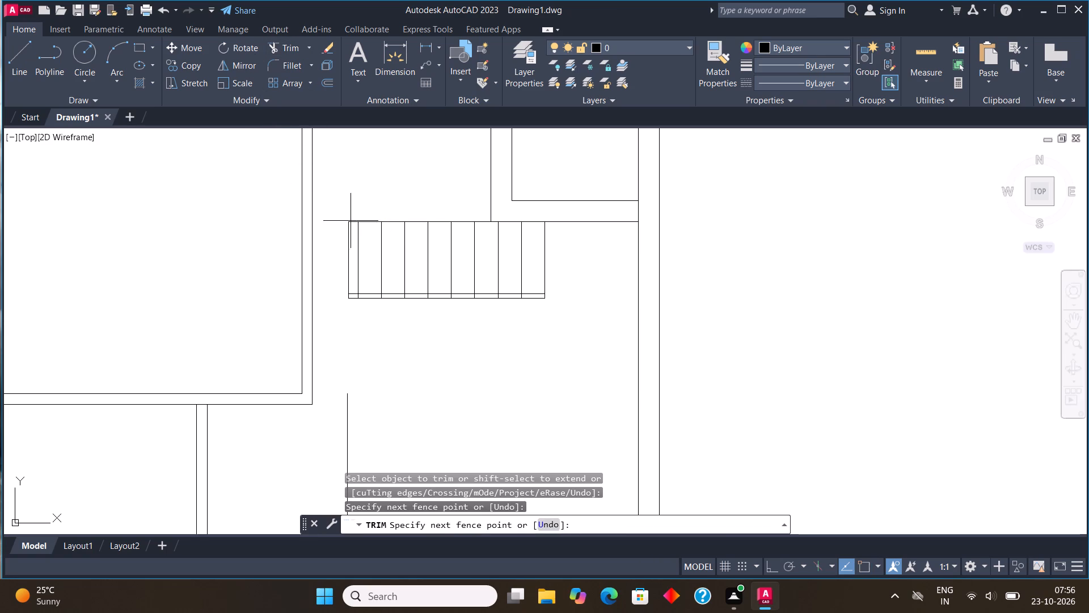
{"action": "left_click_drag", "start_coordinate": [351, 225], "coordinate": [341, 266]}
{"action": "left_click_drag", "start_coordinate": [347, 276], "coordinate": [358, 317]}
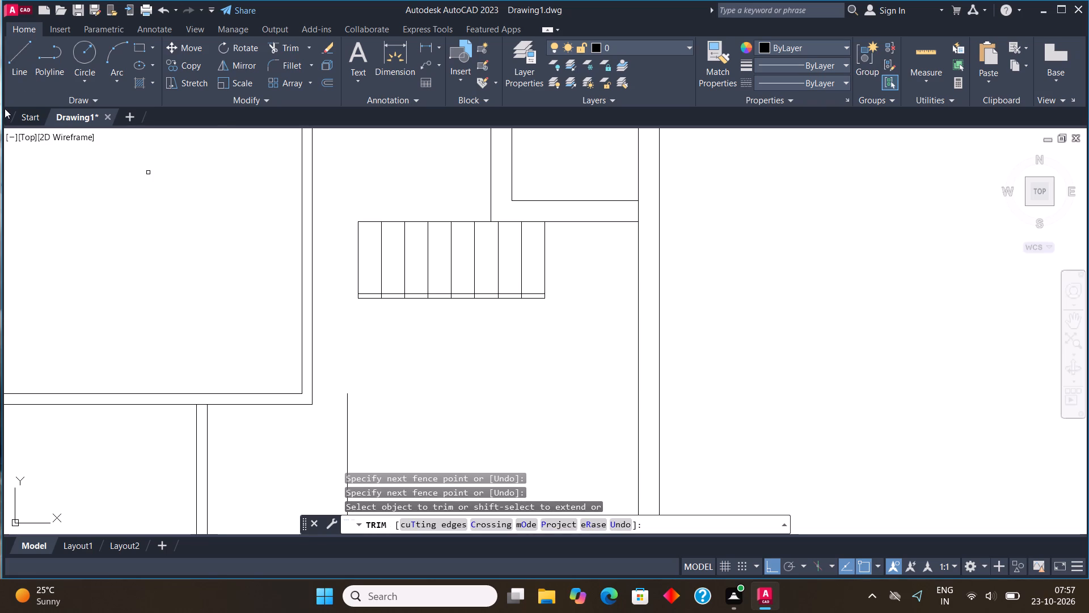
{"action": "scroll", "coordinate": [393, 185], "scroll_direction": "up", "scroll_amount": 1}
{"action": "key", "text": "Escape"}
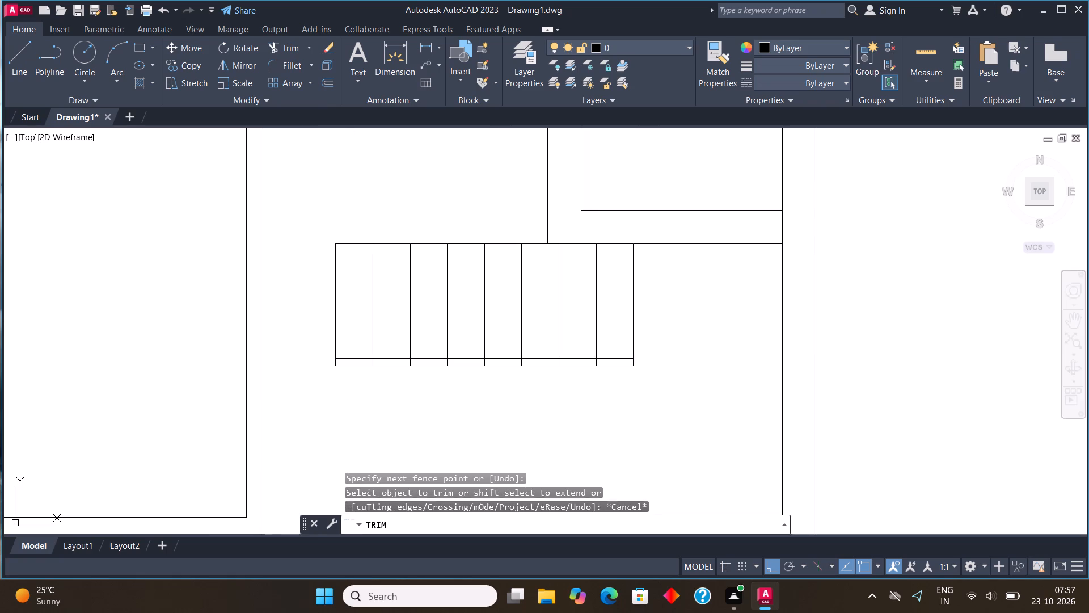
Copy the stair's top line, left of the enclosure wall, 1" downward.
{"action": "left_click", "coordinate": [418, 244]}
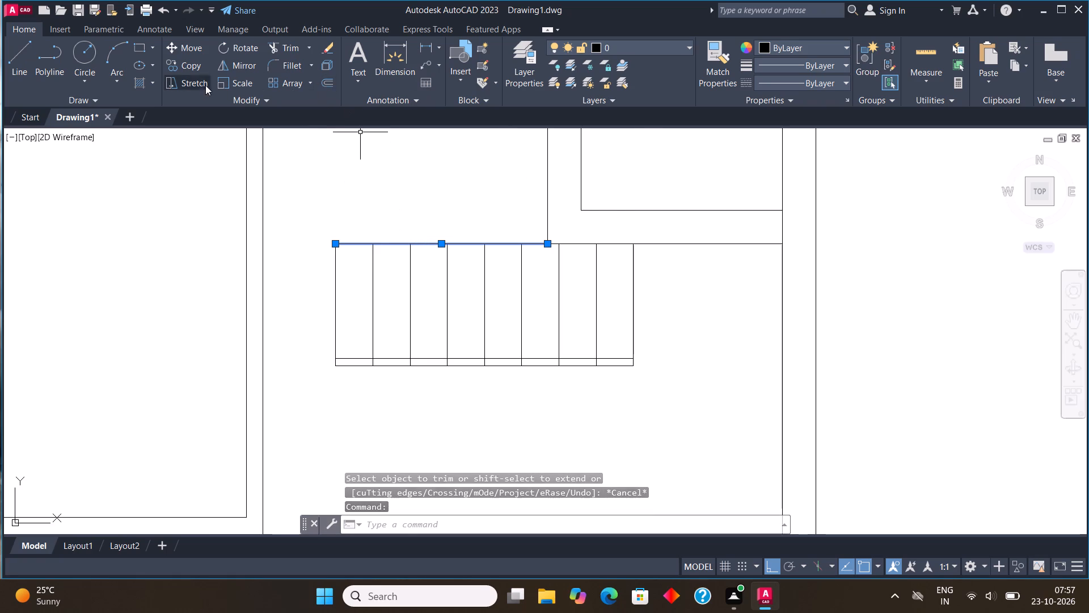
{"action": "left_click", "coordinate": [200, 68]}
{"action": "scroll", "coordinate": [450, 236], "scroll_direction": "up", "scroll_amount": 1}
{"action": "left_click", "coordinate": [464, 251]}
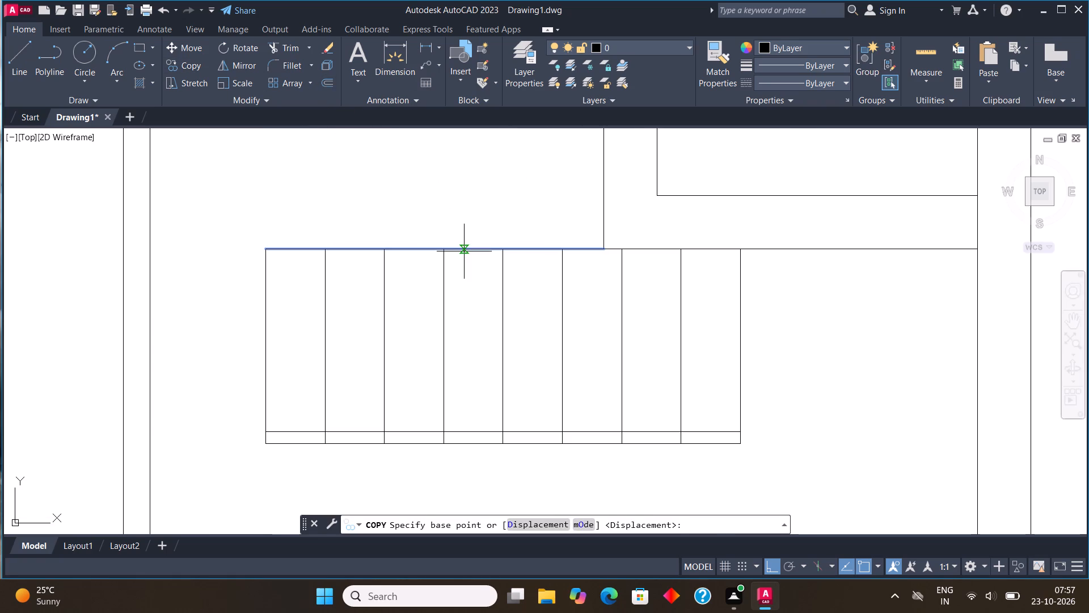
{"action": "key", "text": "1"}
{"action": "key", "text": "shift+quotedbl"}
{"action": "key", "text": "Return"}
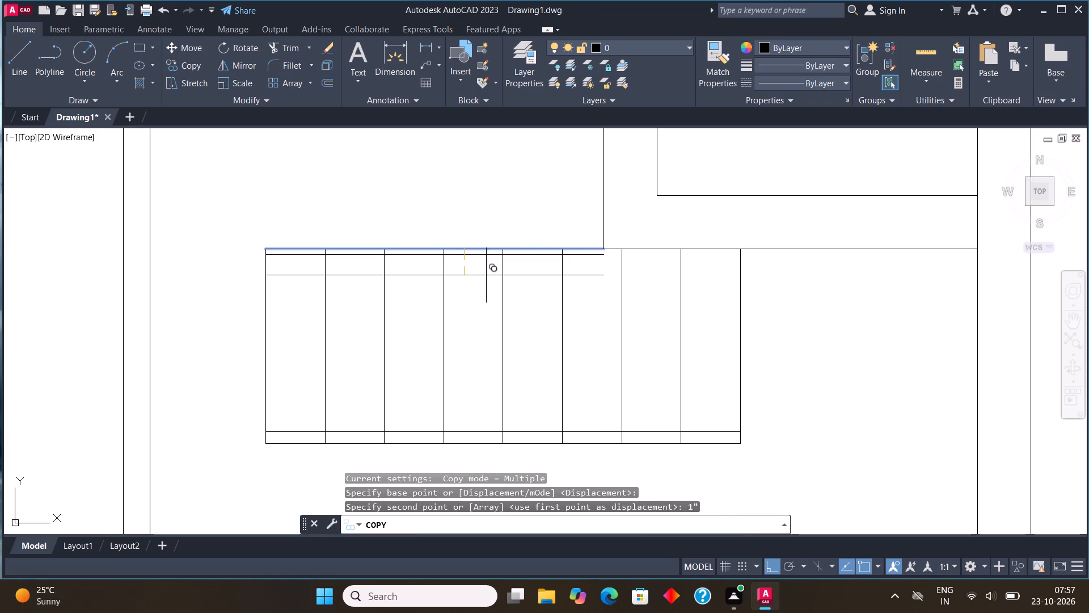
{"action": "key", "text": "Escape"}
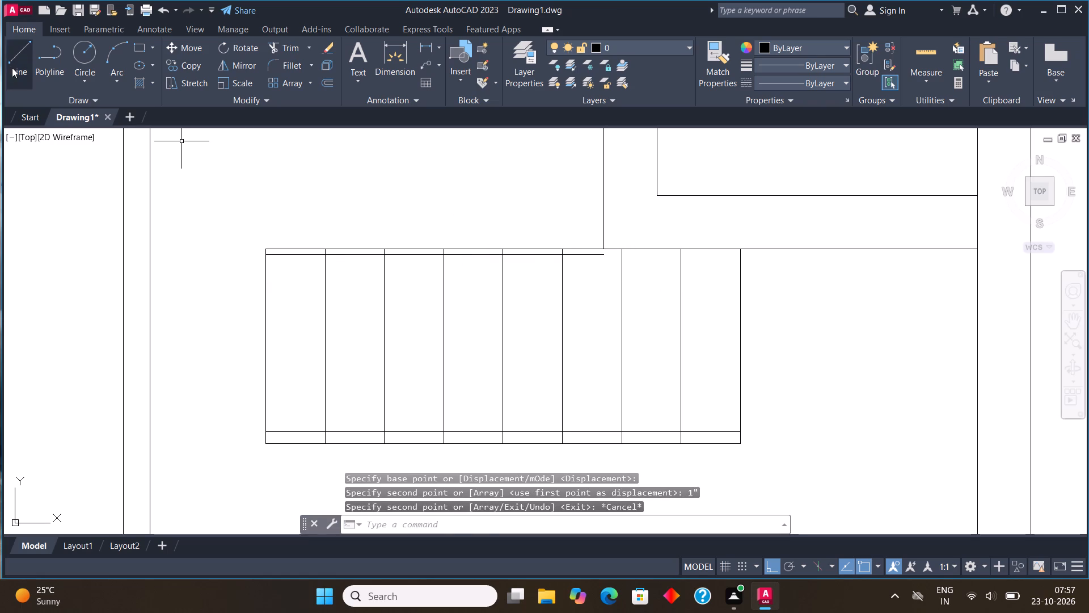
Draw a short vertical line joining the 1" copy's right end to the stair's top line at the enclosure wall.
{"action": "left_click", "coordinate": [12, 68]}
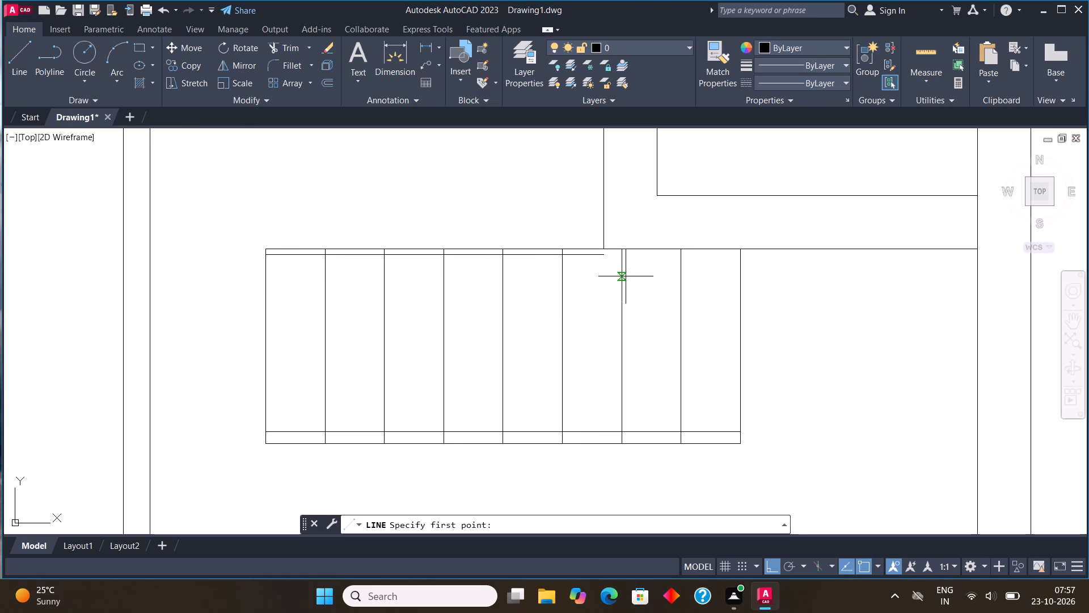
{"action": "scroll", "coordinate": [604, 254], "scroll_direction": "up", "scroll_amount": 2}
{"action": "left_click", "coordinate": [604, 254]}
{"action": "left_click", "coordinate": [600, 227]}
{"action": "scroll", "coordinate": [546, 279], "scroll_direction": "down", "scroll_amount": 5}
{"action": "key", "text": "Escape"}
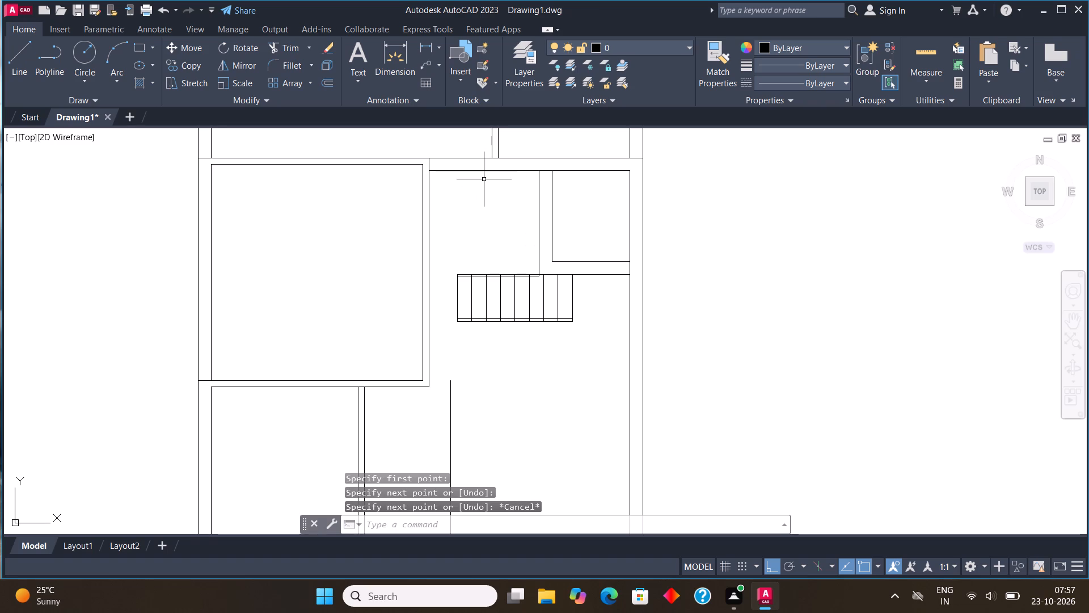
Extend the freestanding vertical line below the stair upward with a line, continuing horizontally to the right outer wall's inner face.
{"action": "scroll", "coordinate": [491, 244], "scroll_direction": "down", "scroll_amount": 2}
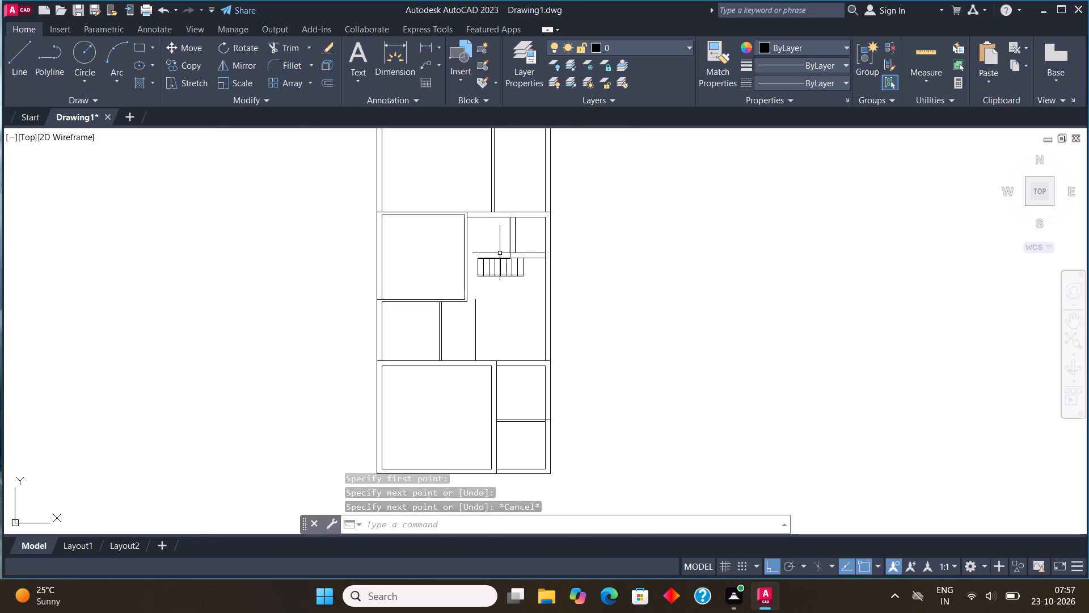
{"action": "left_click", "coordinate": [12, 63]}
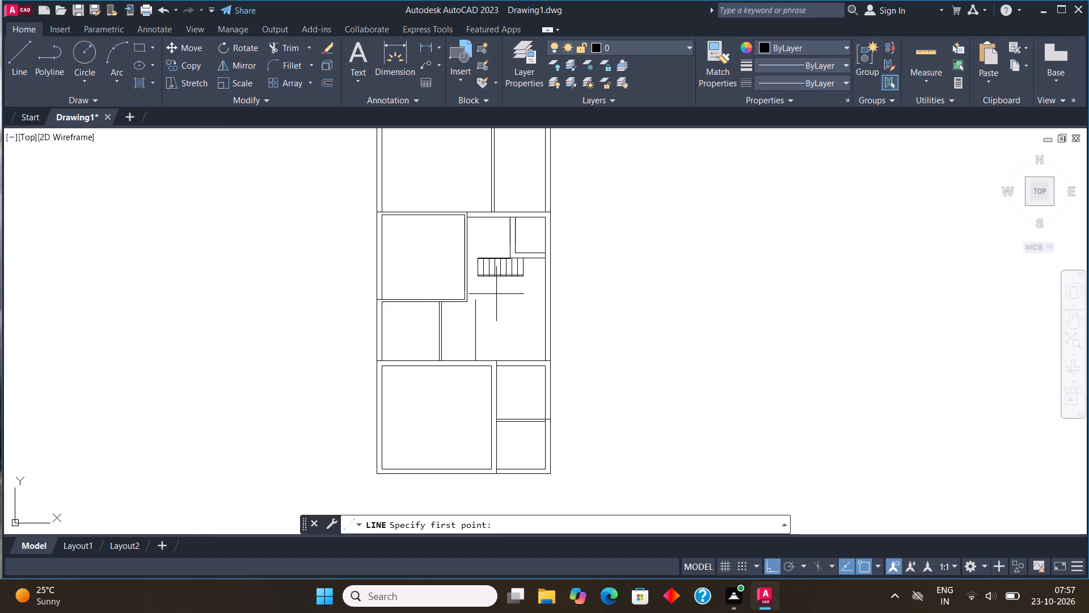
{"action": "scroll", "coordinate": [512, 291], "scroll_direction": "up", "scroll_amount": 1}
{"action": "scroll", "coordinate": [456, 303], "scroll_direction": "up", "scroll_amount": 1}
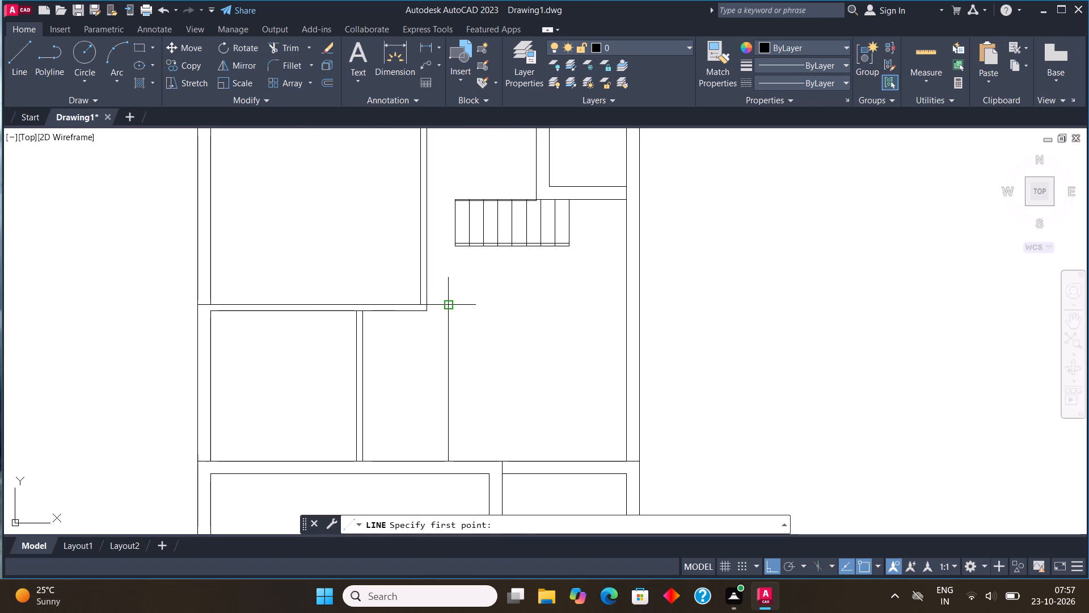
{"action": "left_click", "coordinate": [451, 305]}
{"action": "left_click", "coordinate": [446, 283]}
{"action": "left_click", "coordinate": [624, 284]}
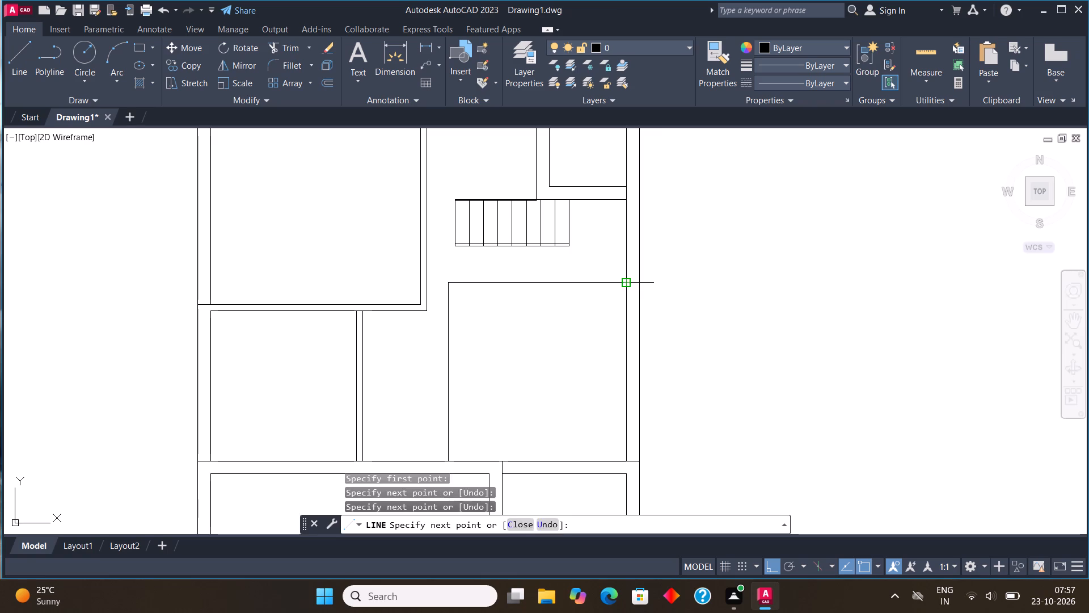
{"action": "key", "text": "Escape"}
Offset the vertical and horizontal lines enclosing the space below the stair 2" inward, including the short upper vertical piece.
{"action": "middle_click_drag", "start_coordinate": [508, 309], "coordinate": [500, 265]}
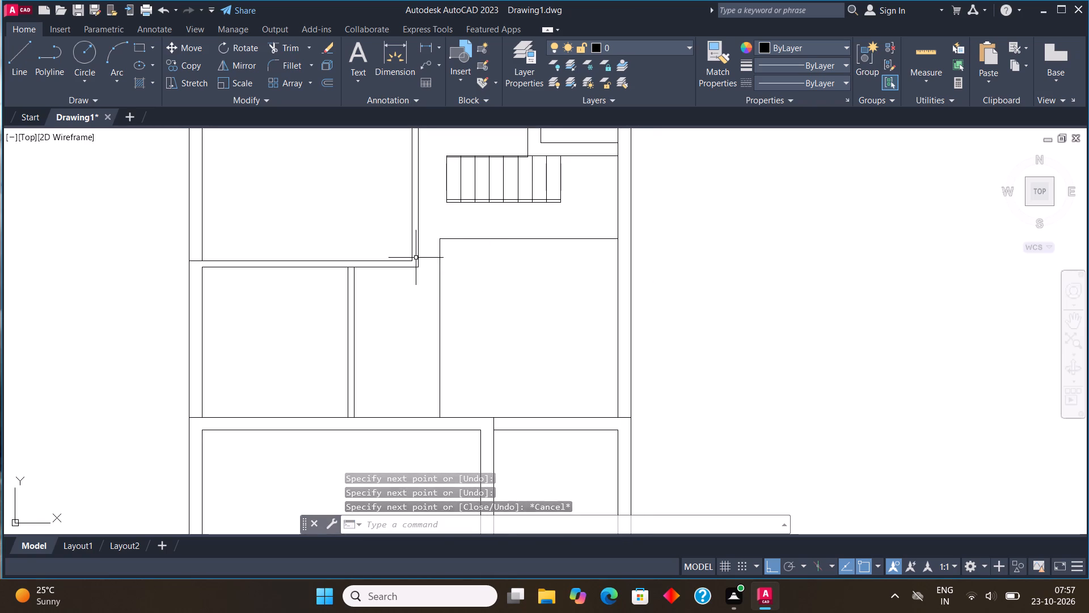
{"action": "left_click", "coordinate": [448, 280]}
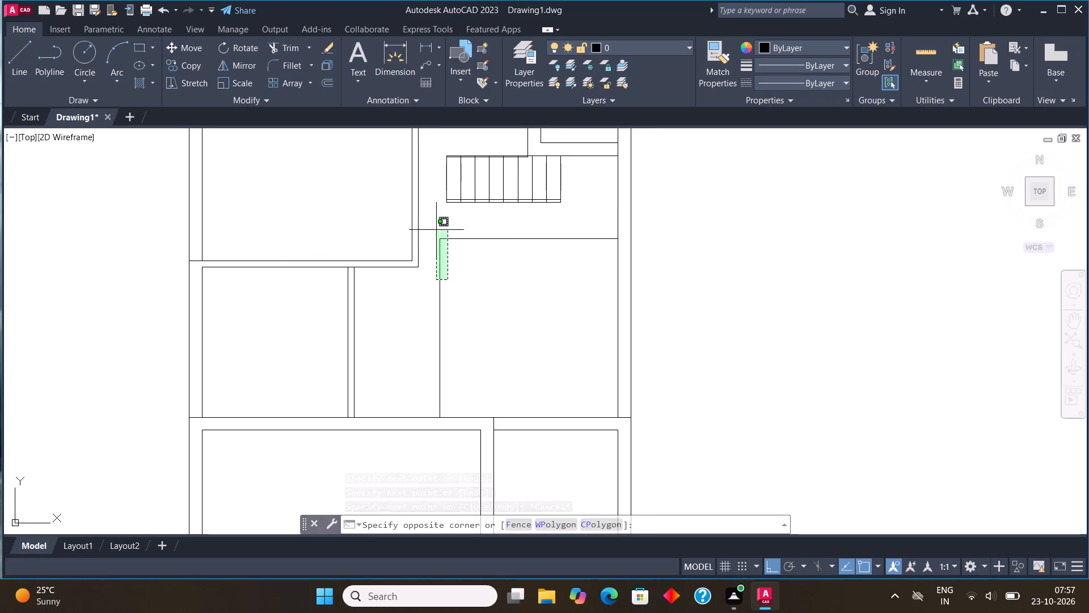
{"action": "left_click", "coordinate": [436, 227]}
{"action": "left_click", "coordinate": [327, 81]}
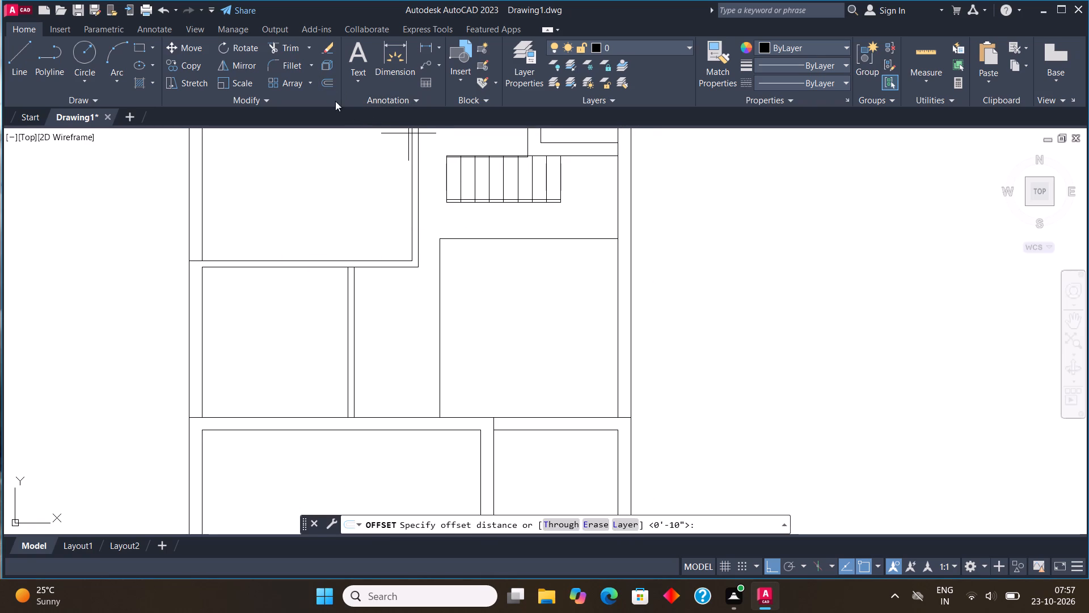
{"action": "left_click", "coordinate": [439, 278]}
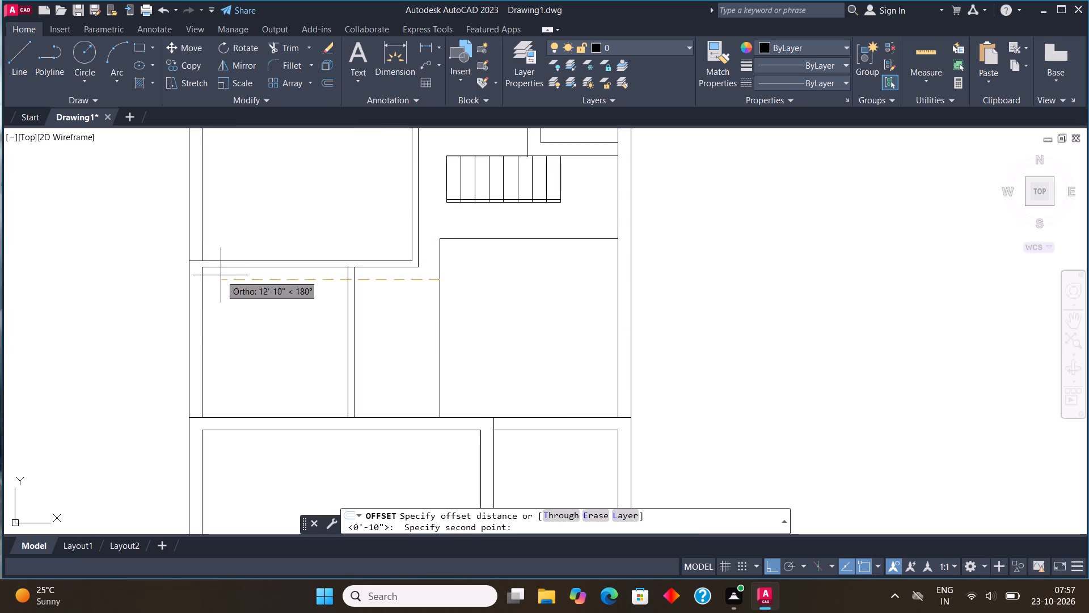
{"action": "type", "text": "2\""}
{"action": "key", "text": "Return"}
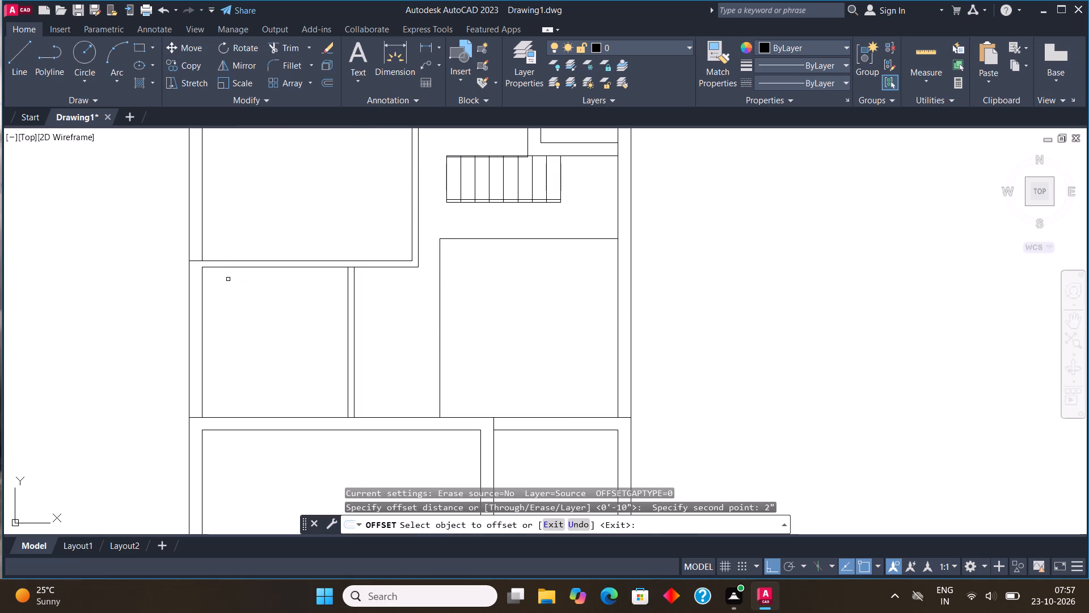
{"action": "left_click", "coordinate": [440, 324]}
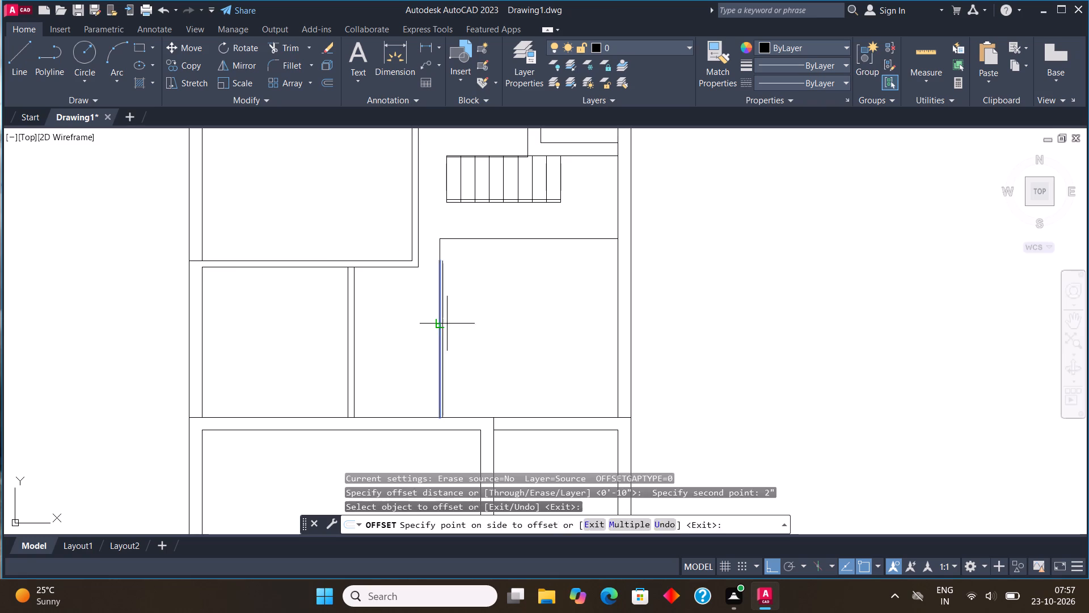
{"action": "left_click", "coordinate": [455, 325]}
{"action": "left_click", "coordinate": [538, 237]}
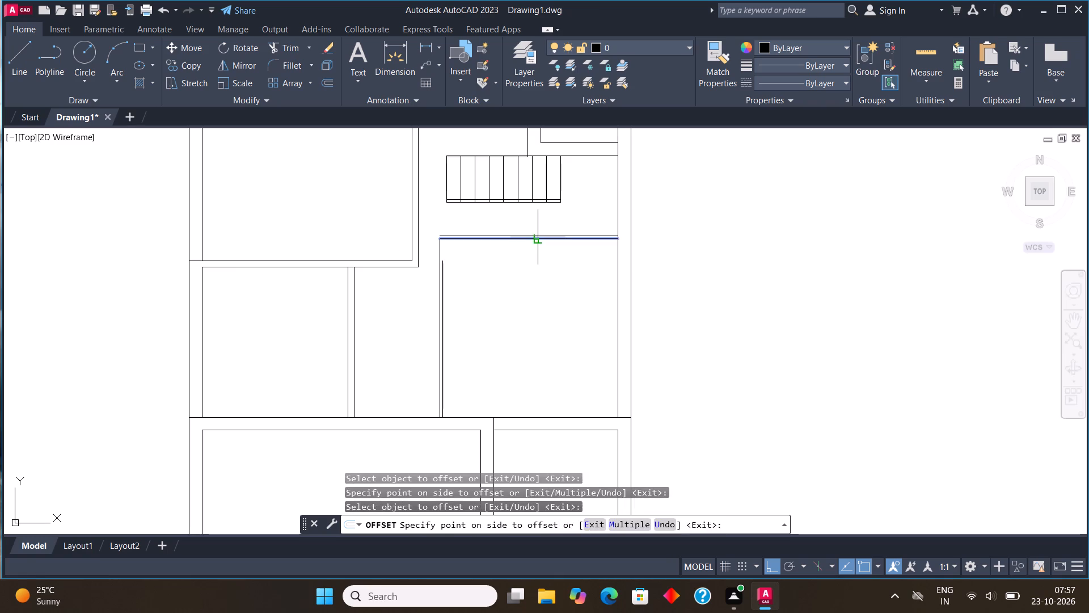
{"action": "left_click", "coordinate": [535, 266]}
{"action": "left_click", "coordinate": [434, 251]}
{"action": "left_click", "coordinate": [440, 253]}
{"action": "left_click", "coordinate": [451, 256]}
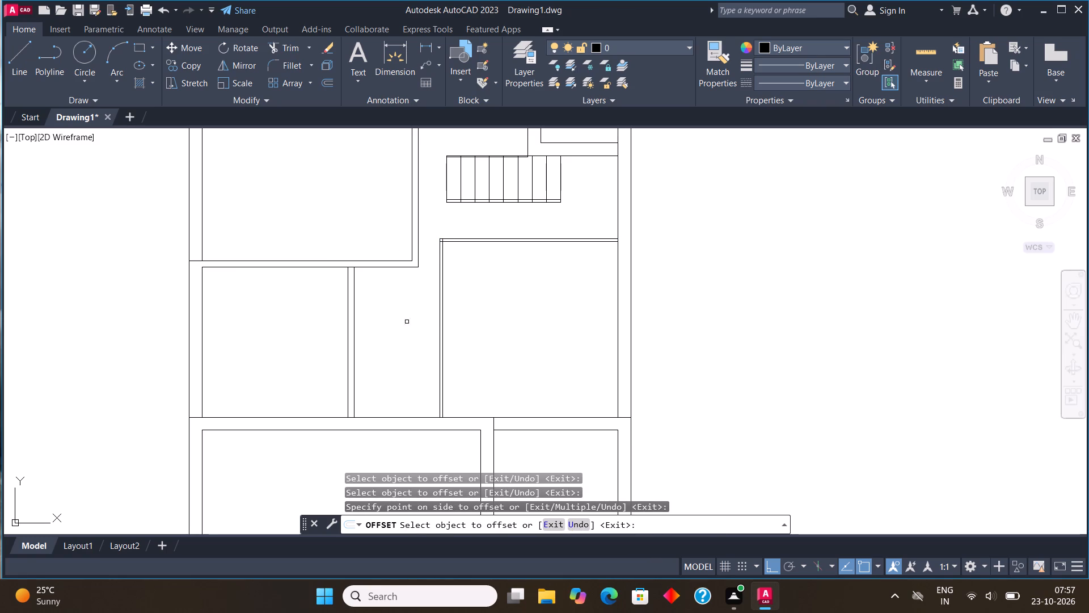
{"action": "key", "text": "Escape"}
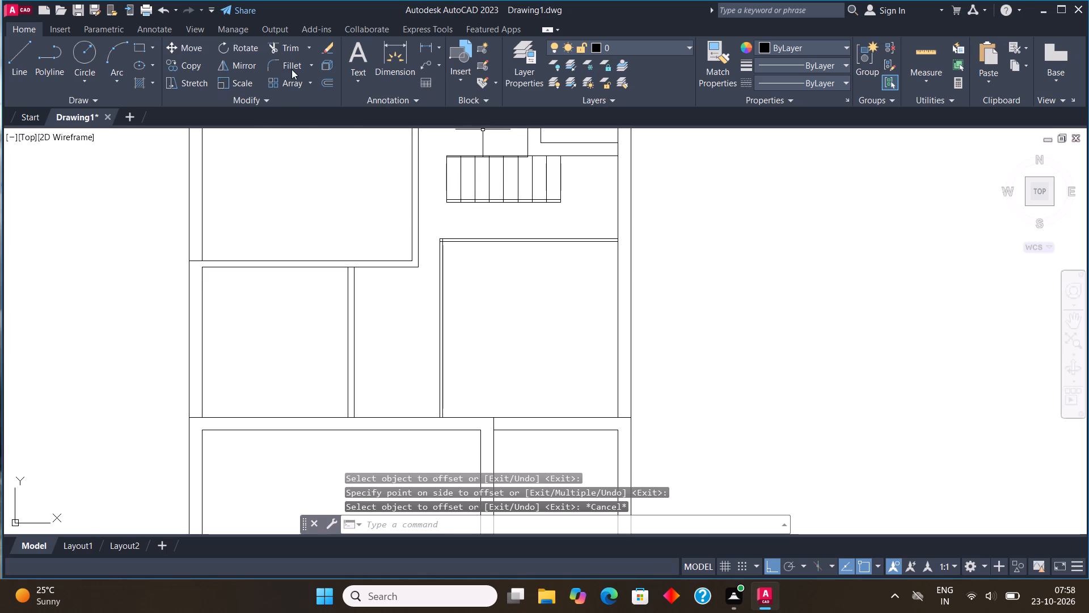
Fillet the two inner 2" offset lines into a clean corner at the upper-left of the space below the stair.
{"action": "left_click", "coordinate": [297, 67]}
{"action": "scroll", "coordinate": [440, 229], "scroll_direction": "up", "scroll_amount": 3}
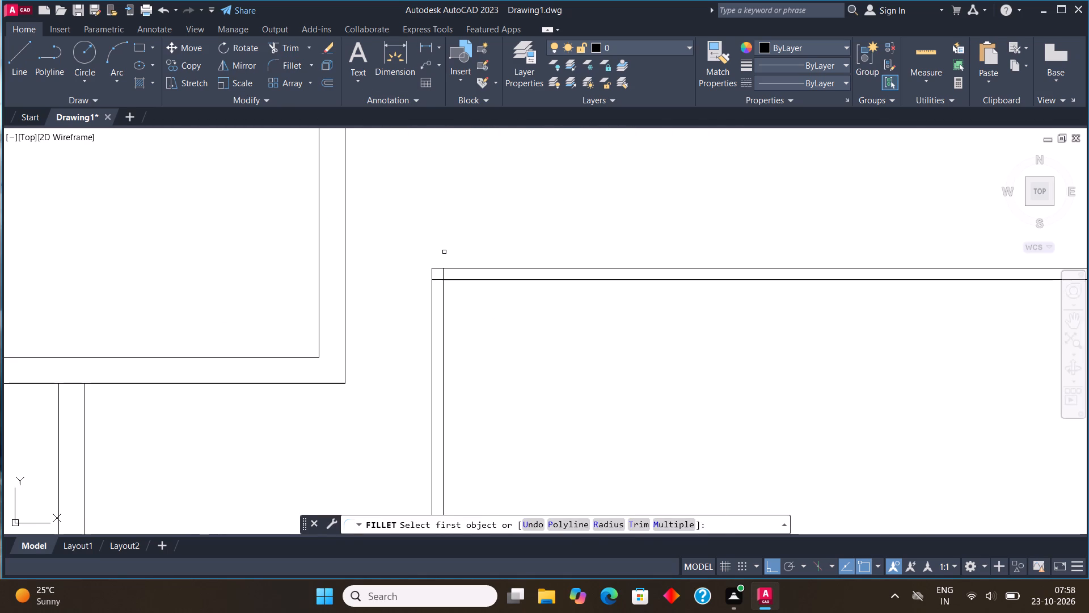
{"action": "left_click", "coordinate": [442, 287]}
{"action": "left_click", "coordinate": [461, 279]}
{"action": "scroll", "coordinate": [437, 236], "scroll_direction": "down", "scroll_amount": 3}
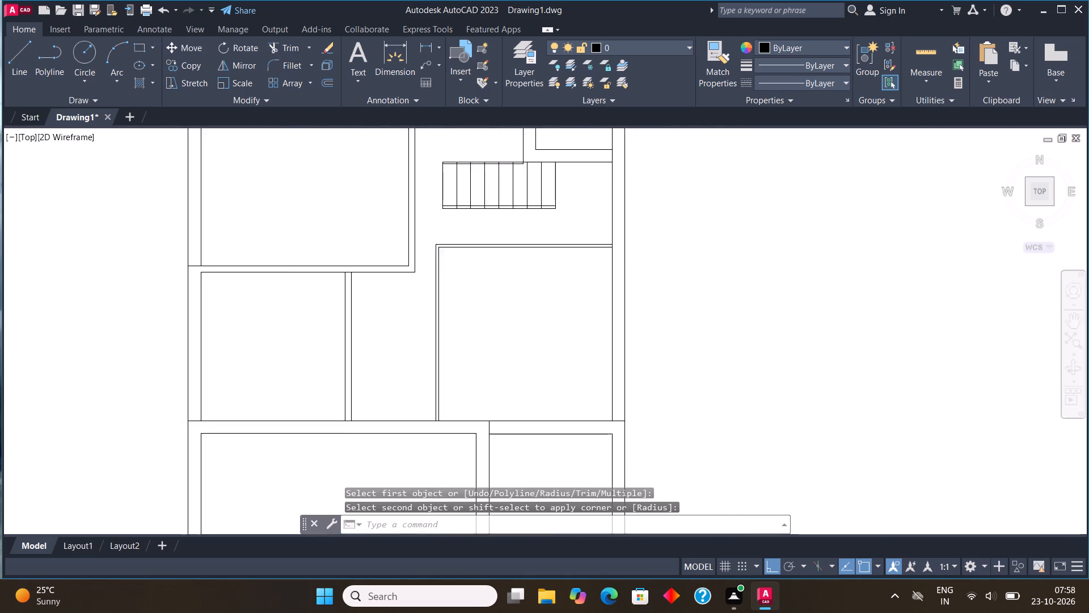
Draw a three-sided rectangular outline projecting below the plan's bottom wall, ending just short of the right outer corner.
{"action": "scroll", "coordinate": [445, 240], "scroll_direction": "down", "scroll_amount": 2}
{"action": "scroll", "coordinate": [461, 254], "scroll_direction": "up", "scroll_amount": 3}
{"action": "middle_click_drag", "start_coordinate": [461, 254], "coordinate": [475, 170]}
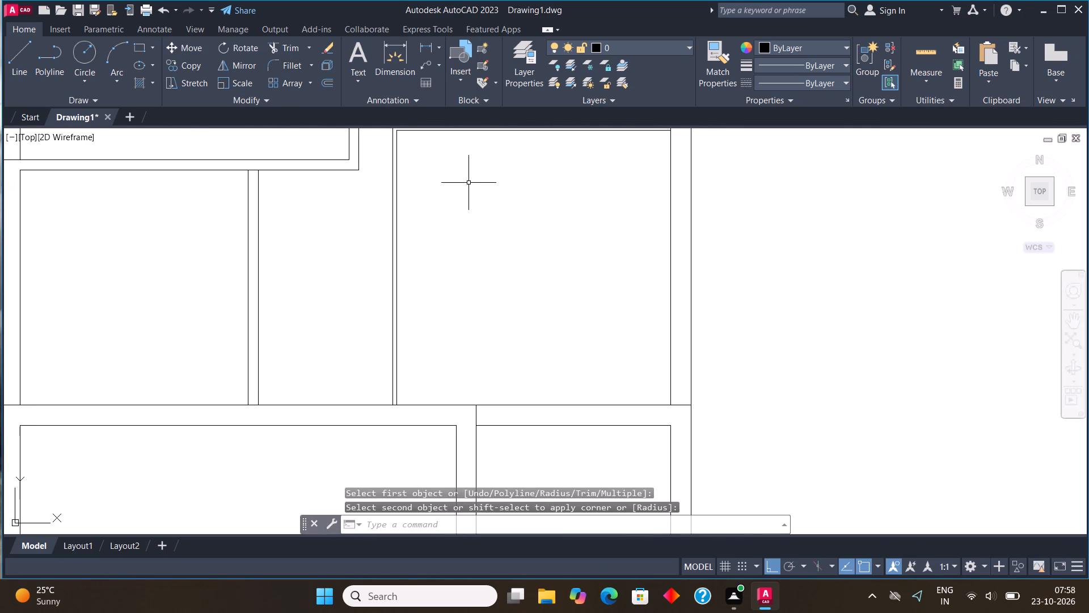
{"action": "scroll", "coordinate": [378, 259], "scroll_direction": "down", "scroll_amount": 2}
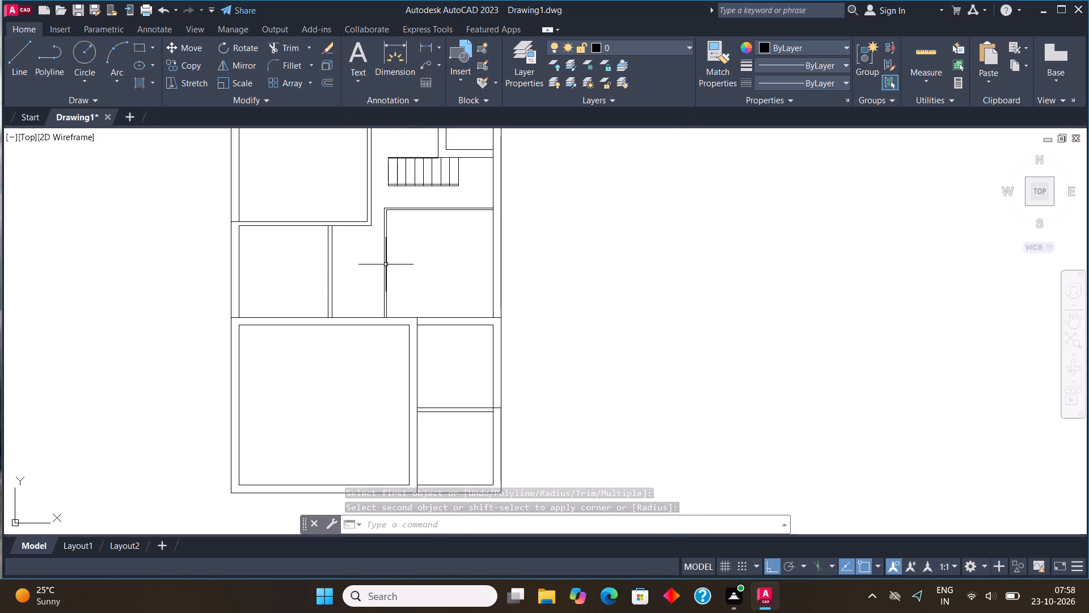
{"action": "middle_click_drag", "start_coordinate": [386, 266], "coordinate": [454, 191]}
{"action": "scroll", "coordinate": [453, 213], "scroll_direction": "down", "scroll_amount": 1}
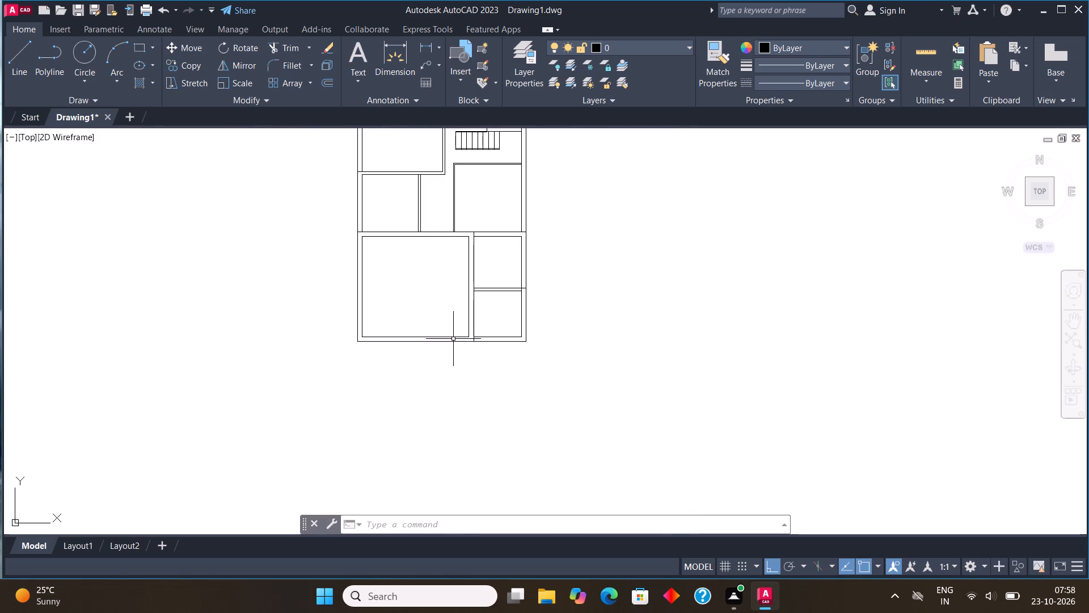
{"action": "scroll", "coordinate": [483, 326], "scroll_direction": "up", "scroll_amount": 2}
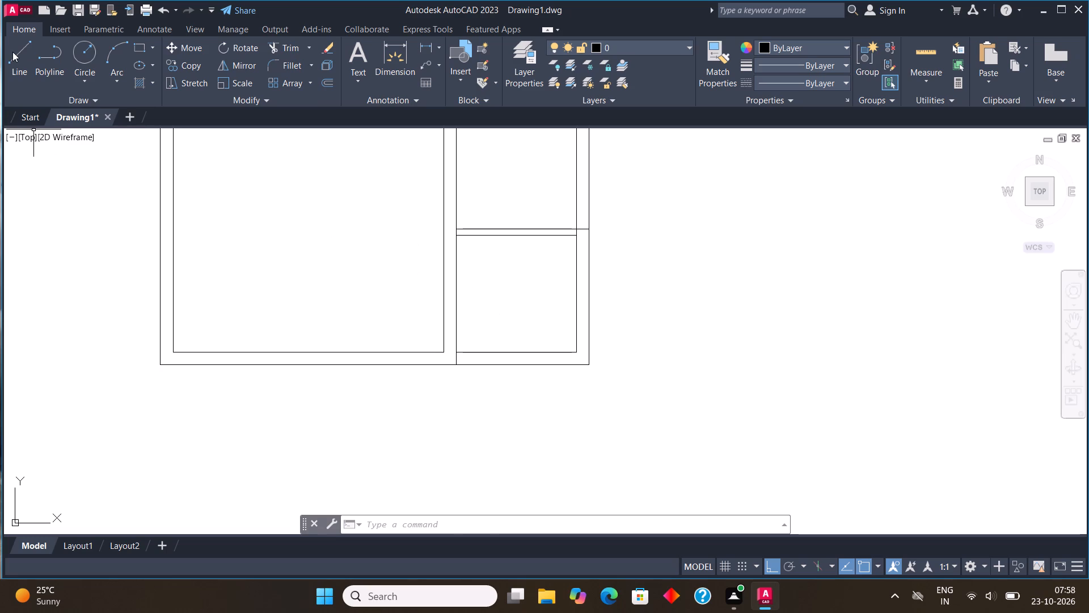
{"action": "left_click", "coordinate": [12, 52]}
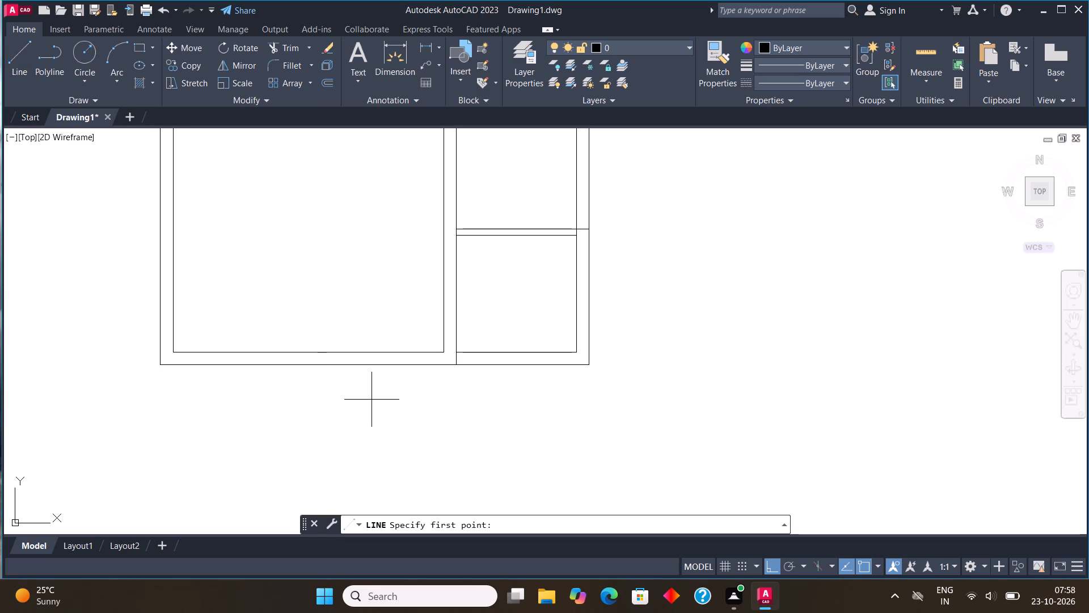
{"action": "middle_click_drag", "start_coordinate": [373, 400], "coordinate": [373, 316]}
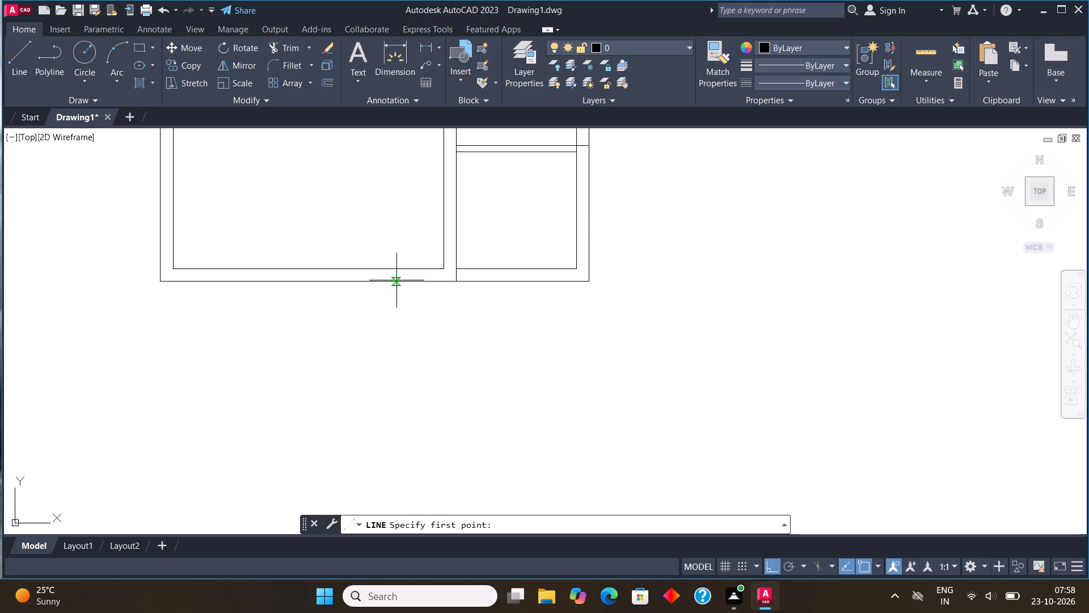
{"action": "left_click", "coordinate": [399, 280]}
{"action": "left_click", "coordinate": [414, 358]}
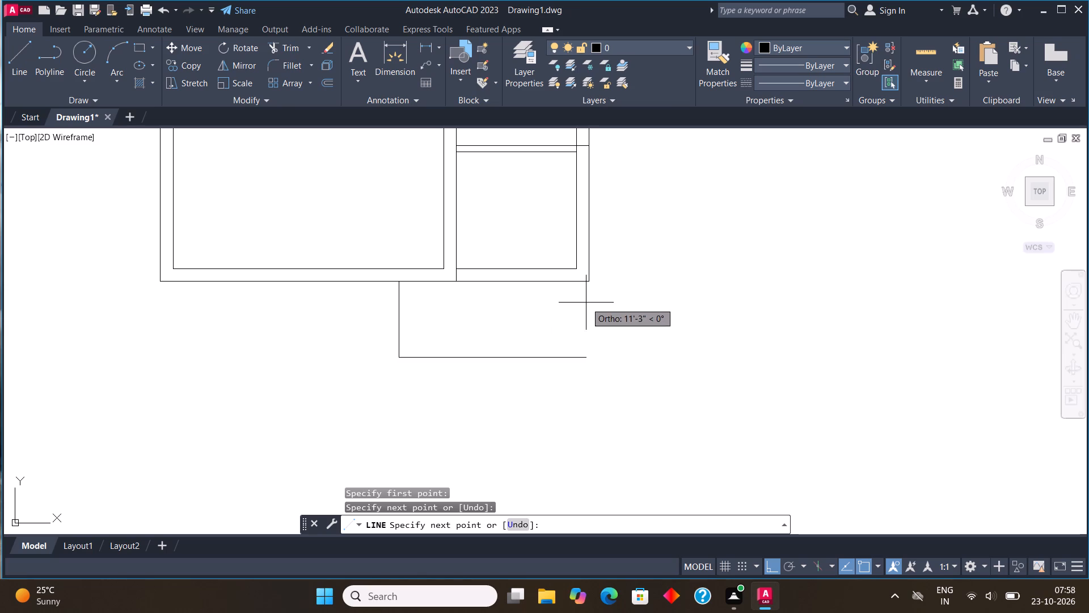
{"action": "left_click", "coordinate": [578, 333]}
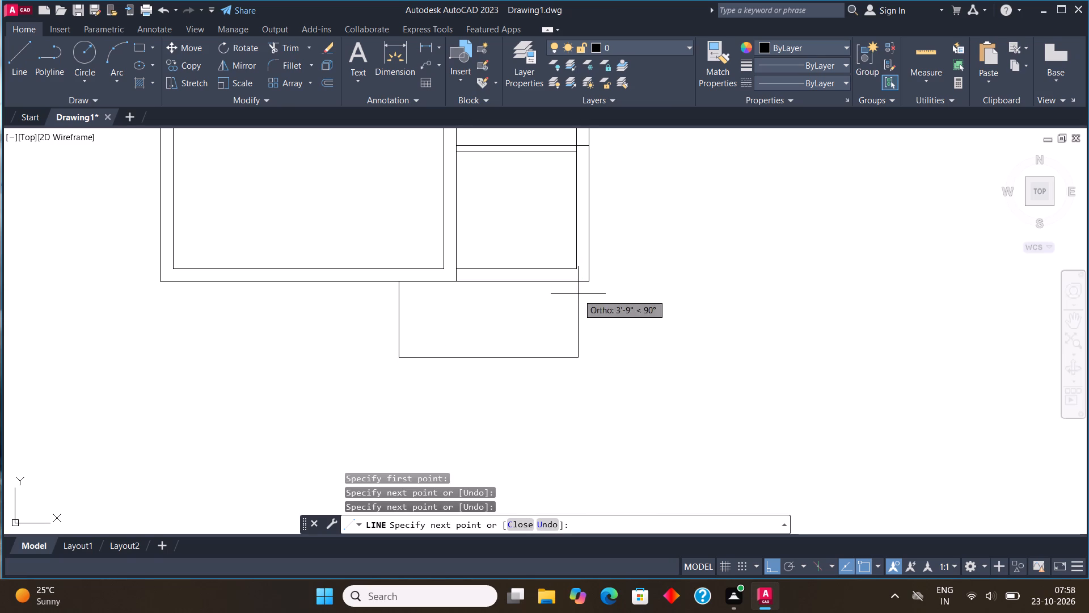
{"action": "left_click", "coordinate": [578, 283]}
{"action": "key", "text": "Escape"}
Offset the bottom, left and right sides of the projecting outline 2" inward.
{"action": "left_click", "coordinate": [600, 380]}
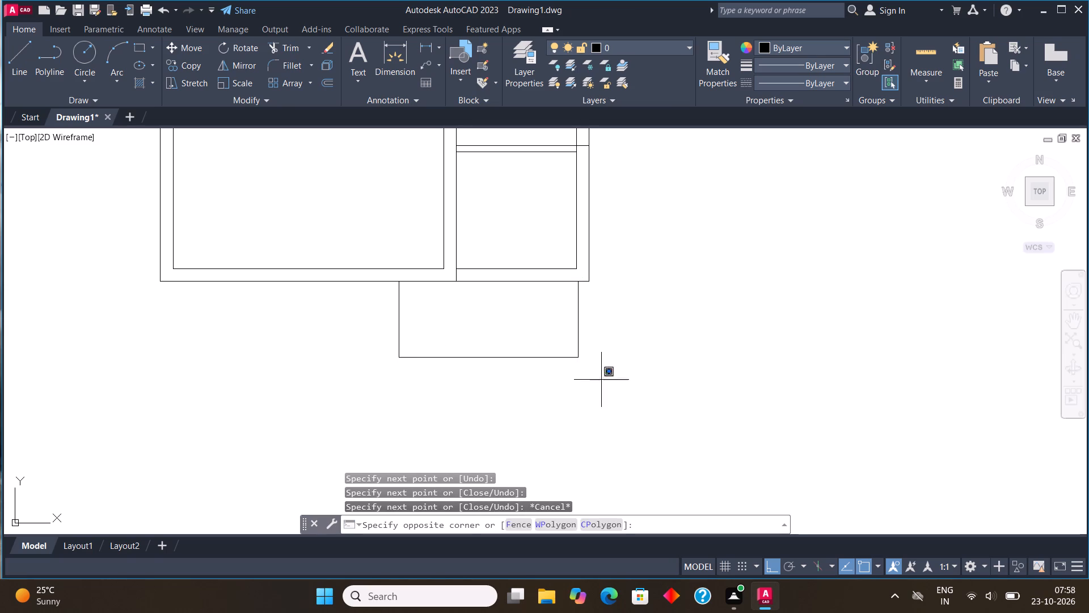
{"action": "left_click", "coordinate": [322, 330]}
{"action": "left_click", "coordinate": [328, 82]}
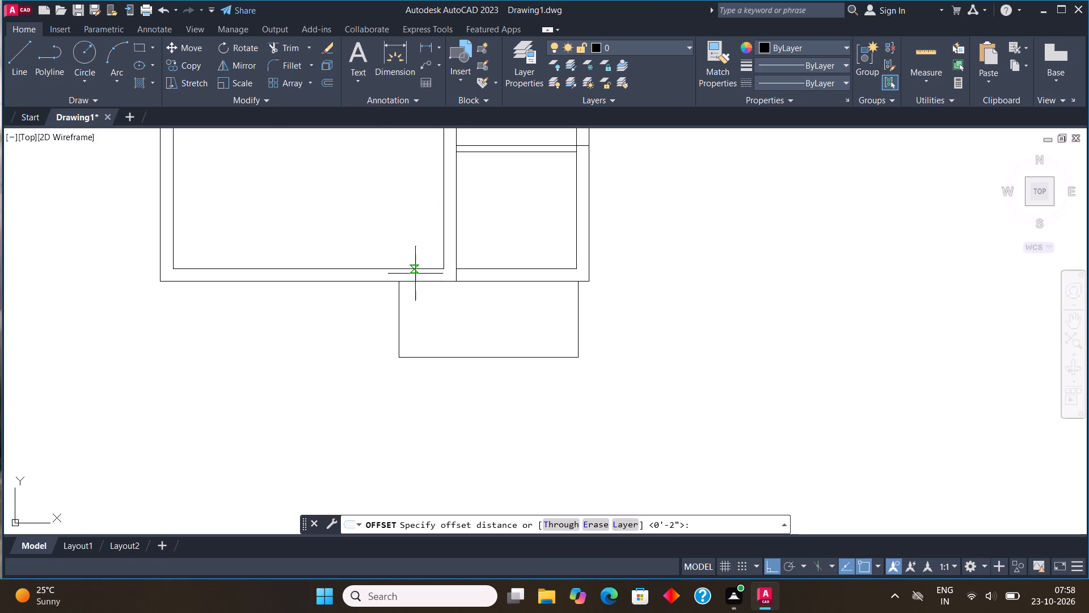
{"action": "left_click", "coordinate": [478, 356]}
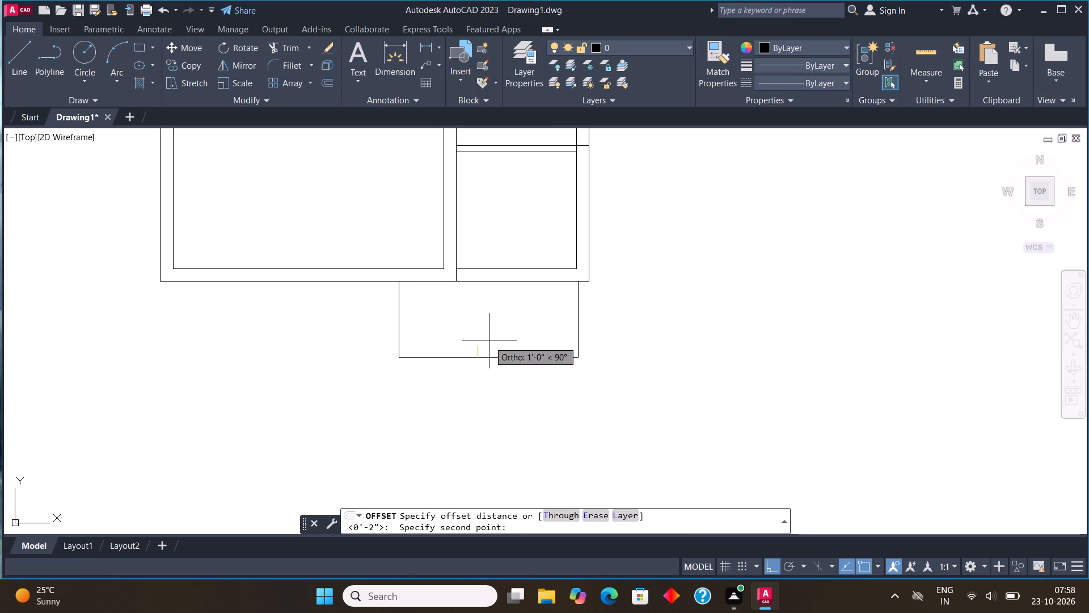
{"action": "key", "text": "2"}
{"action": "key", "text": "shift+quotedbl"}
{"action": "key", "text": "Return"}
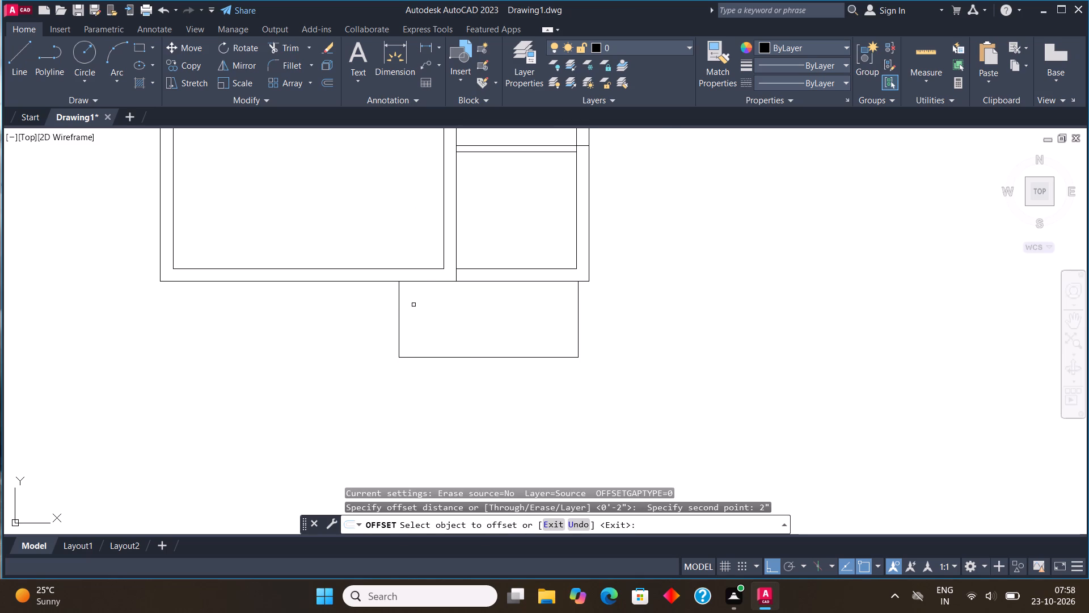
{"action": "left_click", "coordinate": [457, 355]}
{"action": "left_click", "coordinate": [458, 358]}
{"action": "left_click", "coordinate": [452, 337]}
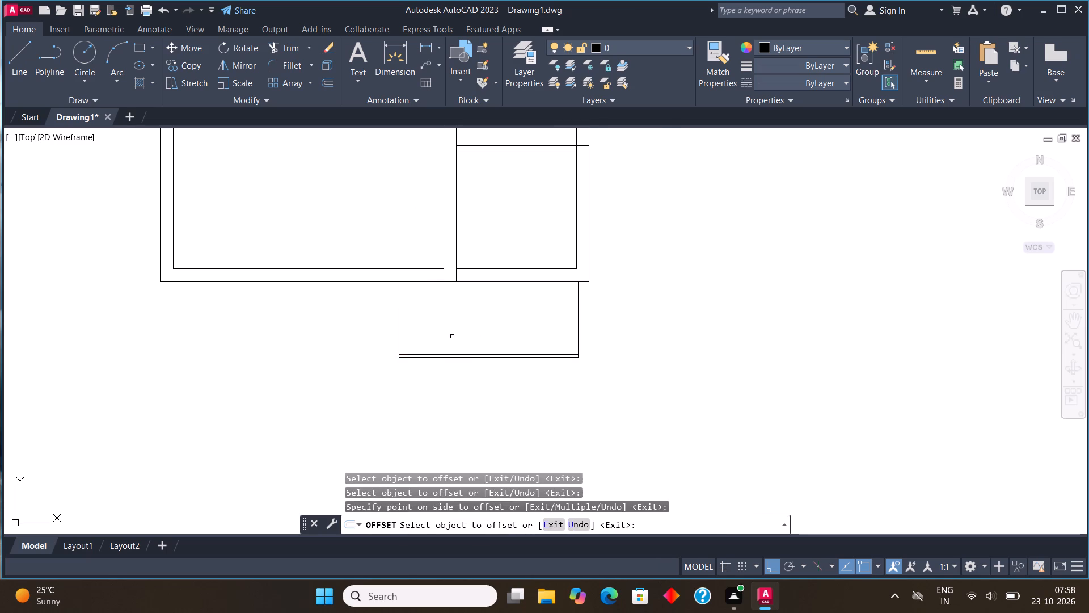
{"action": "left_click", "coordinate": [395, 312]}
{"action": "left_click_drag", "start_coordinate": [399, 313], "coordinate": [408, 316]}
{"action": "left_click", "coordinate": [417, 320]}
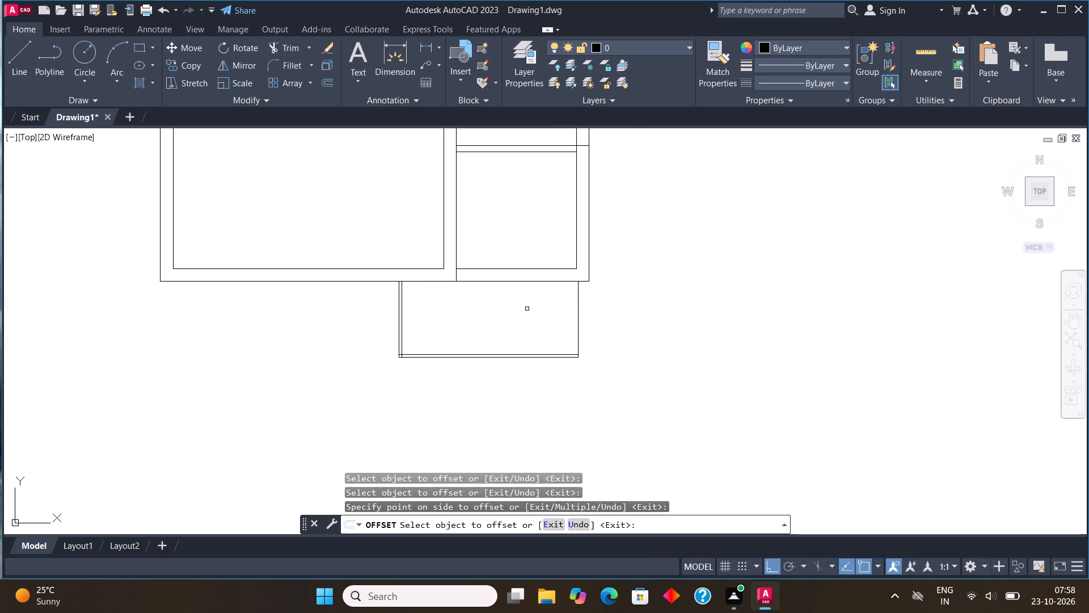
{"action": "left_click", "coordinate": [575, 307]}
{"action": "left_click_drag", "start_coordinate": [580, 312], "coordinate": [569, 307]}
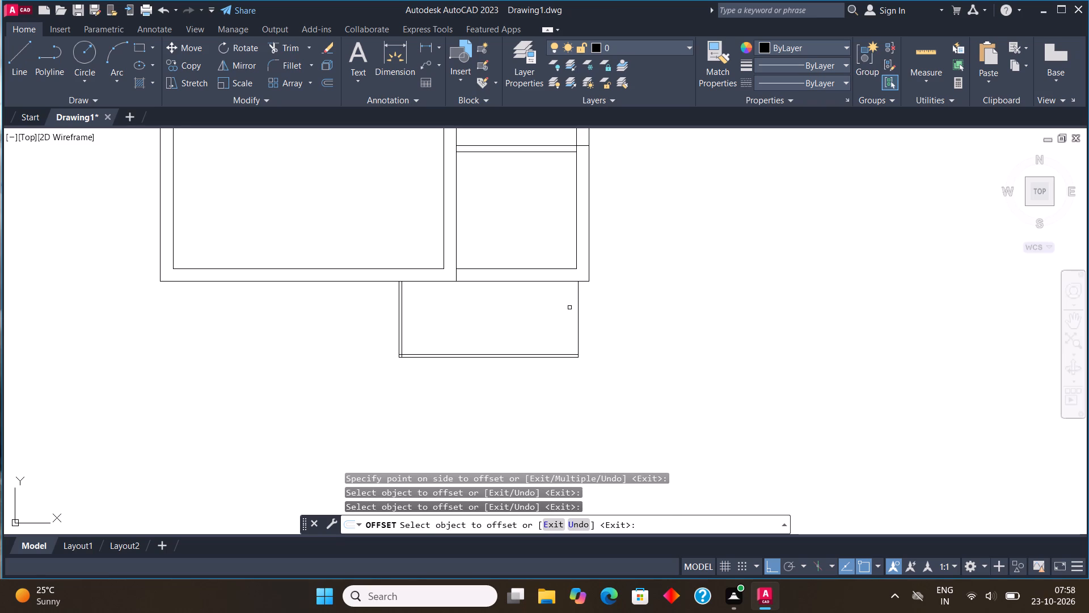
{"action": "left_click", "coordinate": [577, 325]}
{"action": "left_click", "coordinate": [546, 314]}
Trim the overlapping ends of the 2" offset lines at both lower corners of the outline projecting below the plan.
{"action": "scroll", "coordinate": [410, 347], "scroll_direction": "up", "scroll_amount": 4}
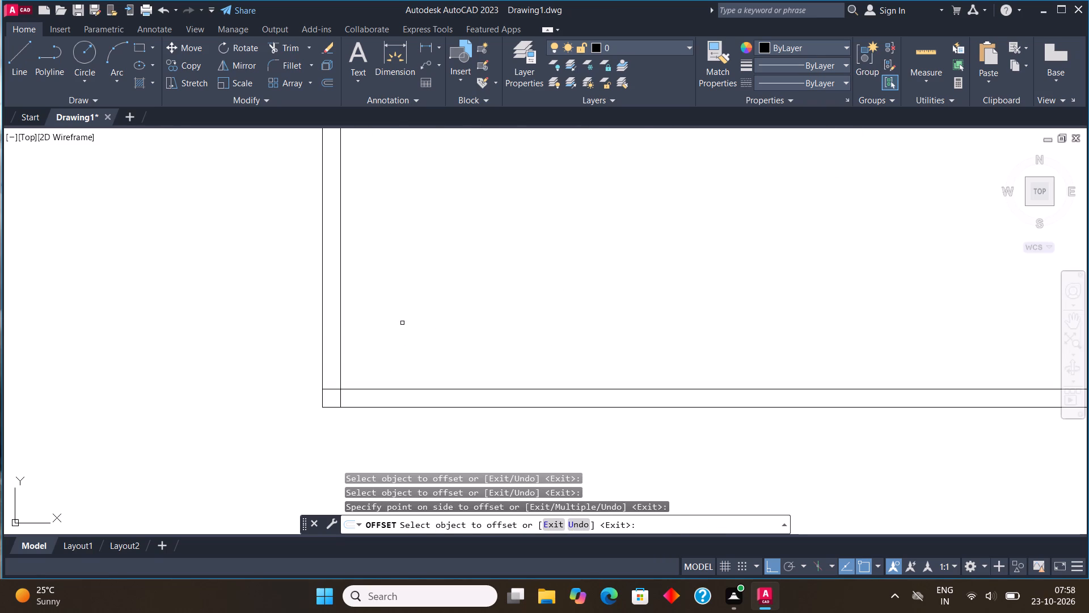
{"action": "left_click", "coordinate": [292, 49]}
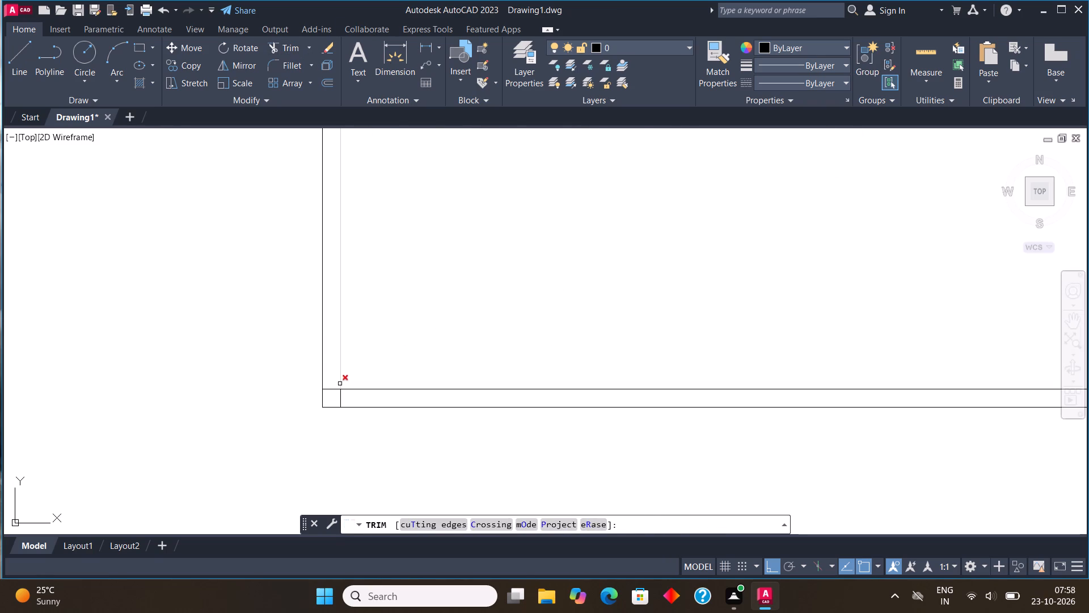
{"action": "left_click_drag", "start_coordinate": [329, 373], "coordinate": [354, 397]}
{"action": "scroll", "coordinate": [342, 296], "scroll_direction": "down", "scroll_amount": 4}
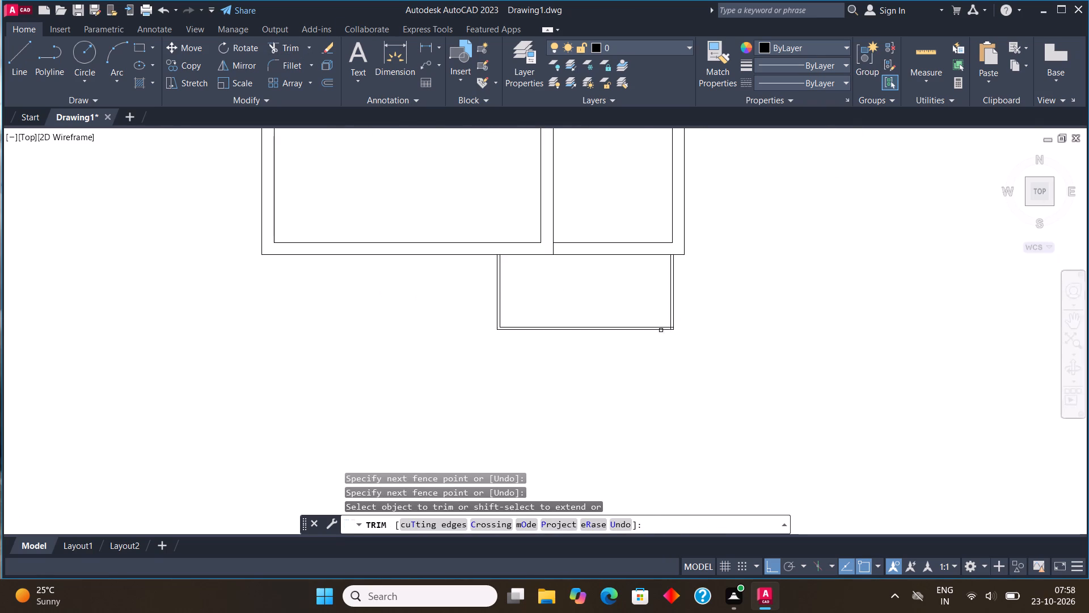
{"action": "scroll", "coordinate": [677, 321], "scroll_direction": "up", "scroll_amount": 5}
{"action": "scroll", "coordinate": [731, 372], "scroll_direction": "up", "scroll_amount": 1}
{"action": "left_click_drag", "start_coordinate": [733, 375], "coordinate": [763, 335]}
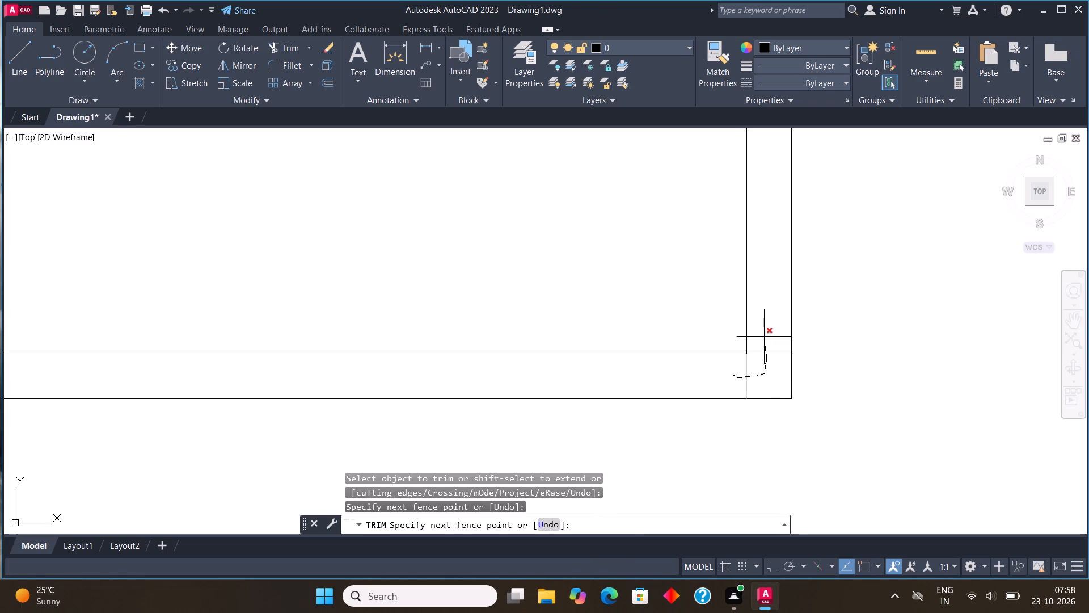
{"action": "left_click_drag", "start_coordinate": [763, 335], "coordinate": [762, 334]}
{"action": "scroll", "coordinate": [322, 383], "scroll_direction": "down", "scroll_amount": 6}
{"action": "key", "text": "Escape"}
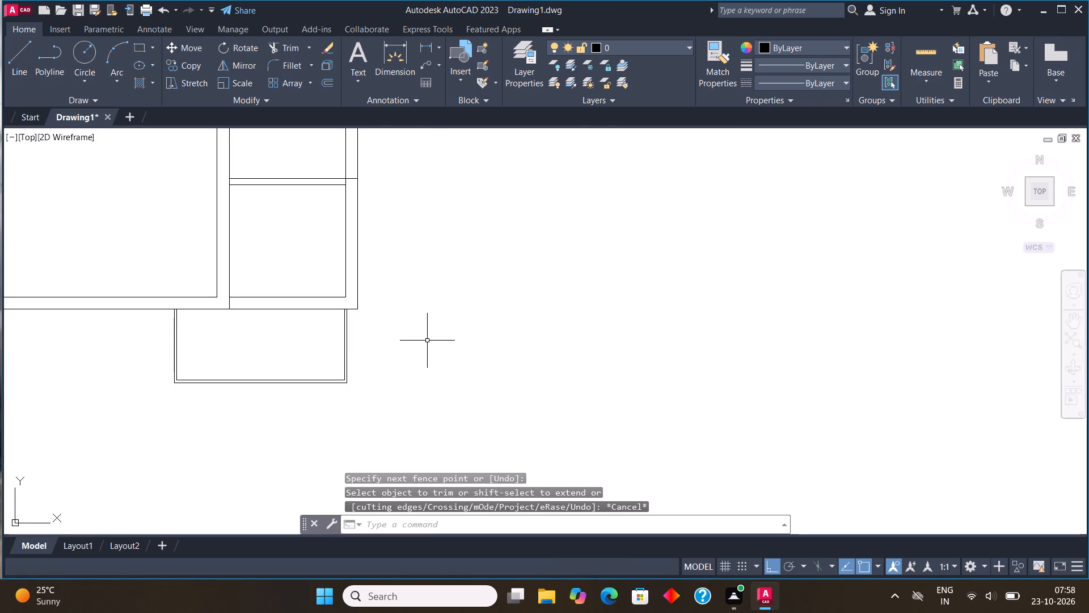
Insert the Door - Imperial block from the tool palettes in the empty space beside the plan's upper part.
{"action": "scroll", "coordinate": [375, 336], "scroll_direction": "down", "scroll_amount": 3}
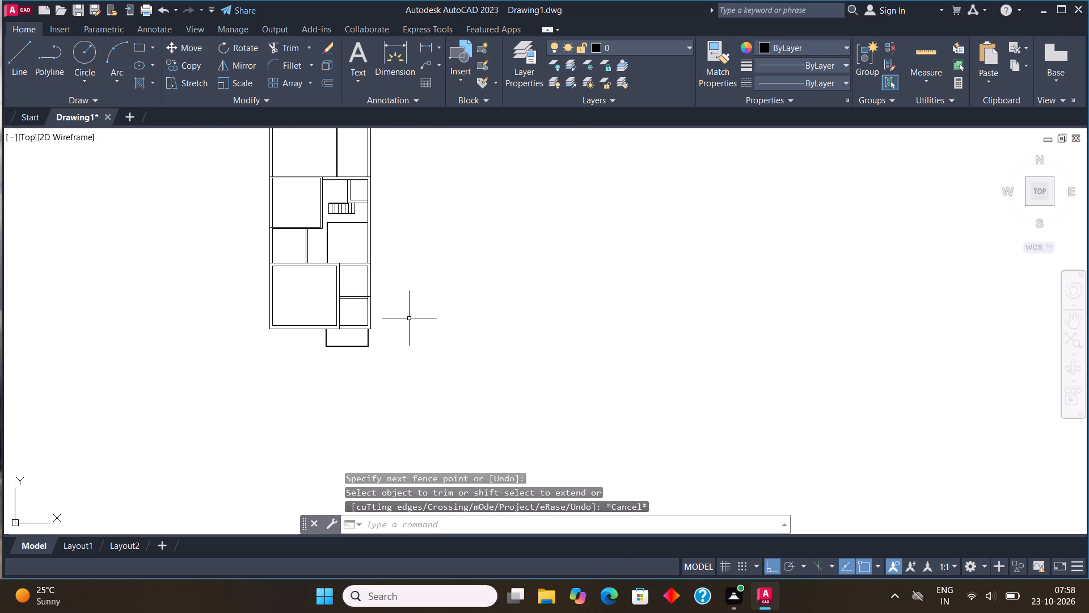
{"action": "scroll", "coordinate": [412, 329], "scroll_direction": "down", "scroll_amount": 1}
{"action": "middle_click_drag", "start_coordinate": [412, 304], "coordinate": [411, 354]}
{"action": "scroll", "coordinate": [420, 305], "scroll_direction": "right", "scroll_amount": 18}
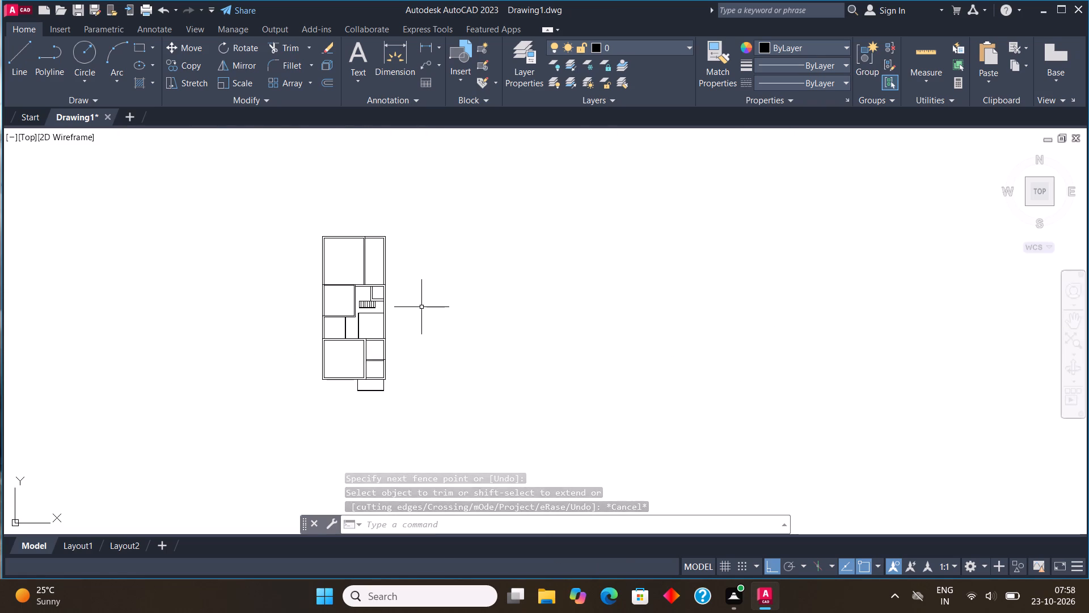
{"action": "key", "text": "t"}
{"action": "scroll", "coordinate": [434, 308], "scroll_direction": "left", "scroll_amount": 8}
{"action": "key", "text": "o"}
{"action": "key", "text": "o"}
{"action": "key", "text": "l"}
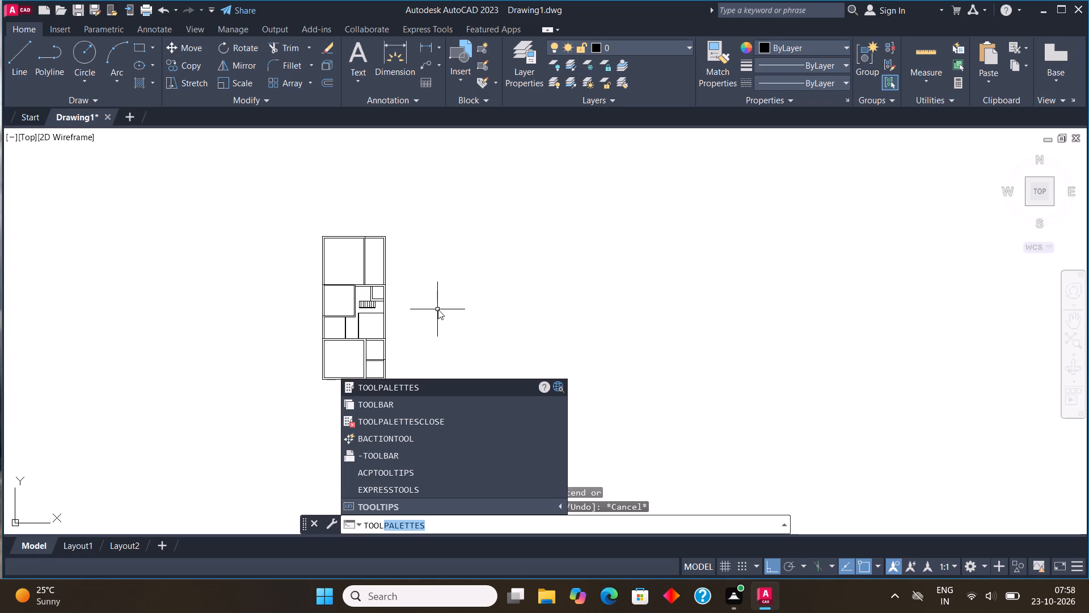
{"action": "left_click", "coordinate": [459, 391]}
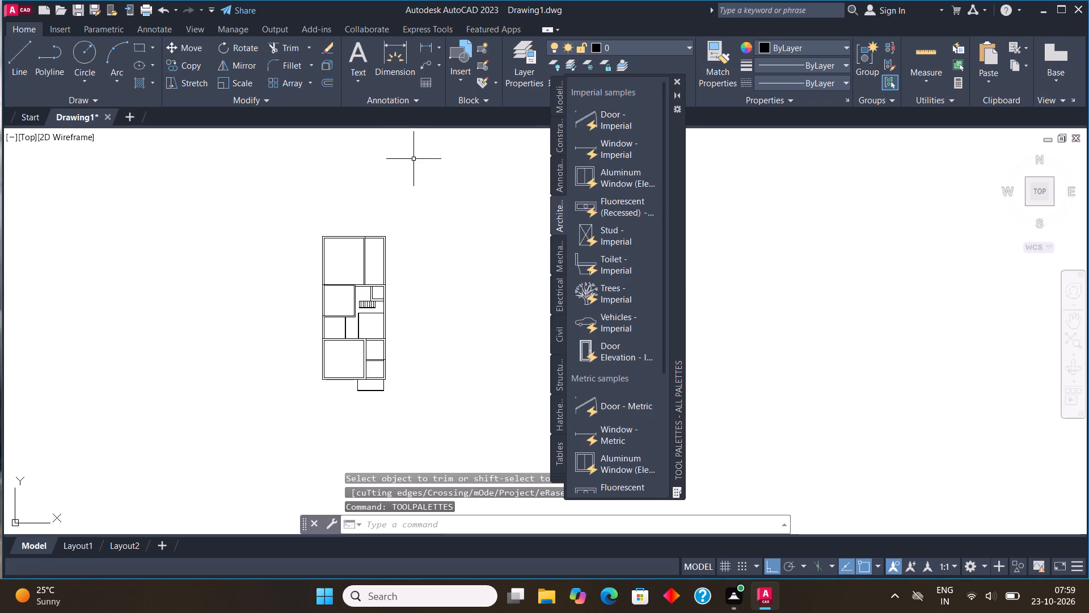
{"action": "left_click", "coordinate": [609, 120]}
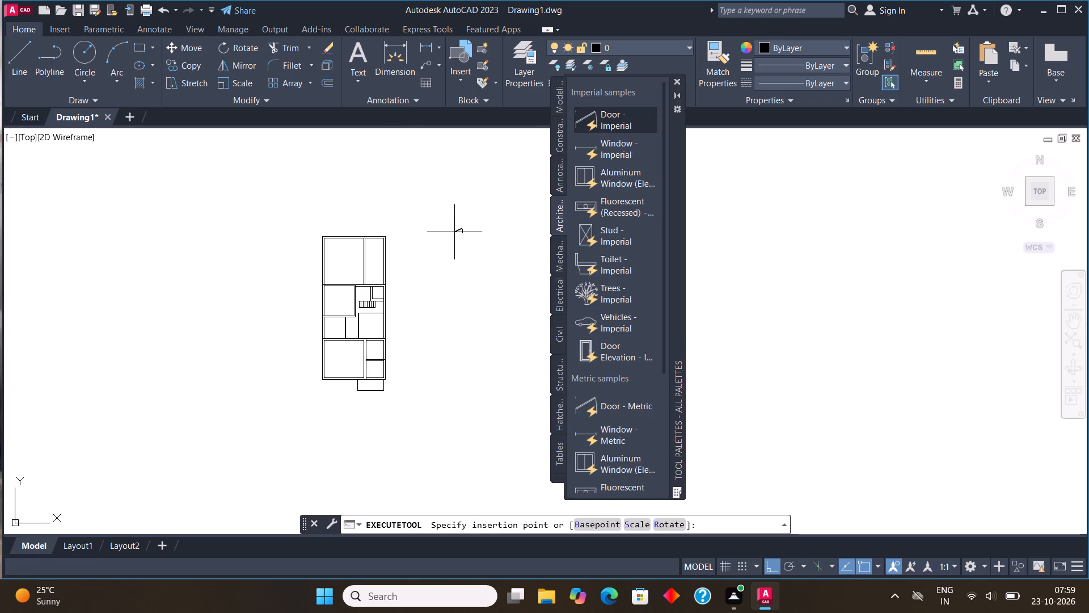
{"action": "left_click", "coordinate": [454, 232]}
Insert the Toilet - Imperial block below the door block and the Trees - Imperial block above it.
{"action": "left_click", "coordinate": [613, 260]}
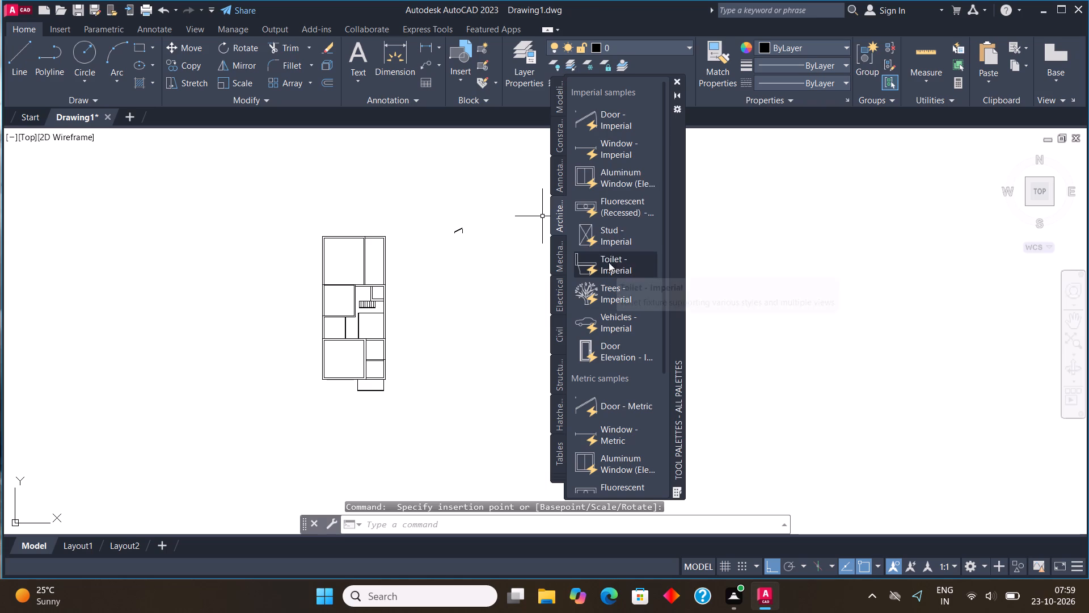
{"action": "left_click", "coordinate": [467, 272]}
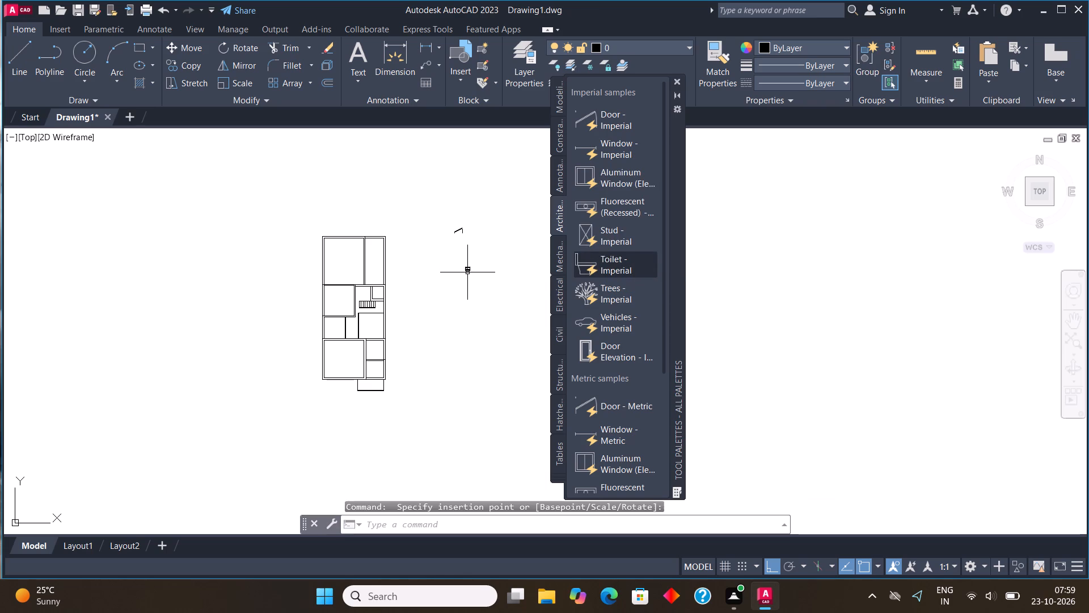
{"action": "left_click", "coordinate": [601, 293]}
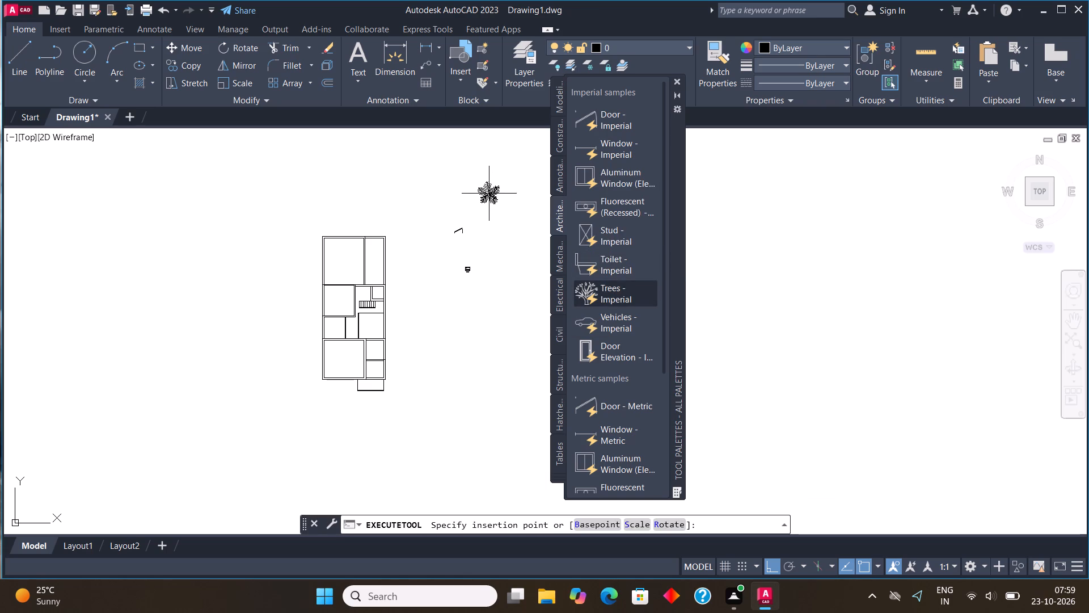
{"action": "left_click", "coordinate": [489, 194]}
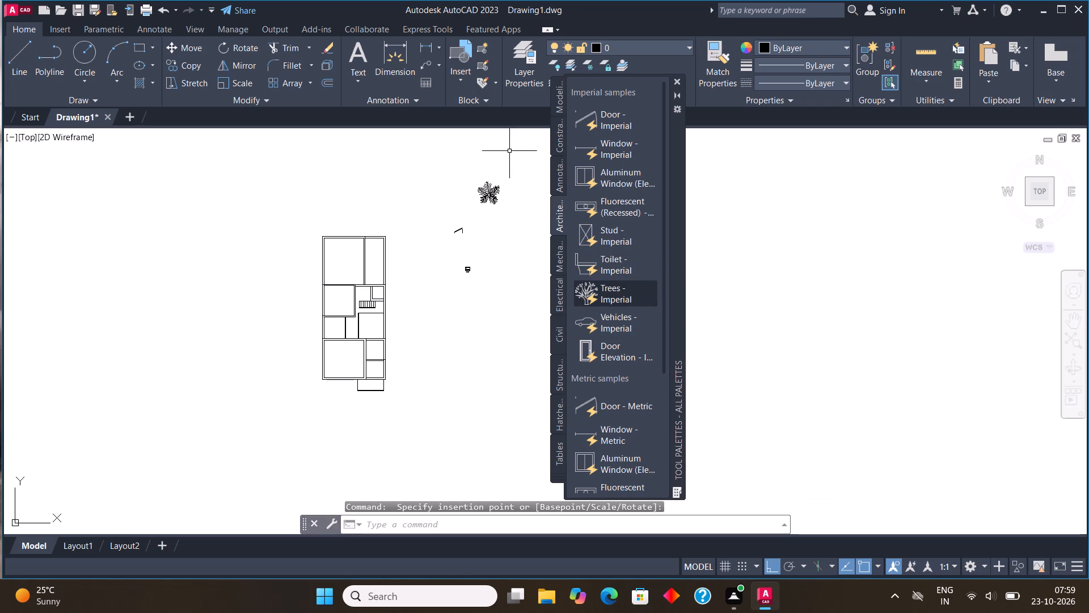
{"action": "left_click", "coordinate": [678, 82]}
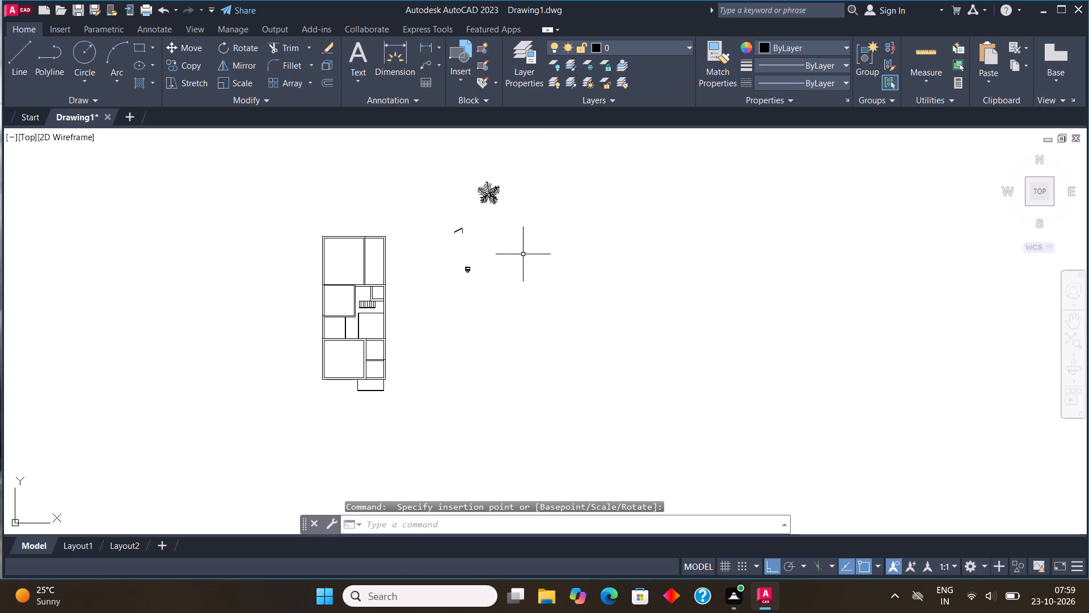
Set the inserted door block's opening angle to fully open, with the leaf perpendicular to the doorway.
{"action": "scroll", "coordinate": [453, 230], "scroll_direction": "up", "scroll_amount": 3}
{"action": "left_click", "coordinate": [453, 230]}
{"action": "left_click", "coordinate": [454, 245]}
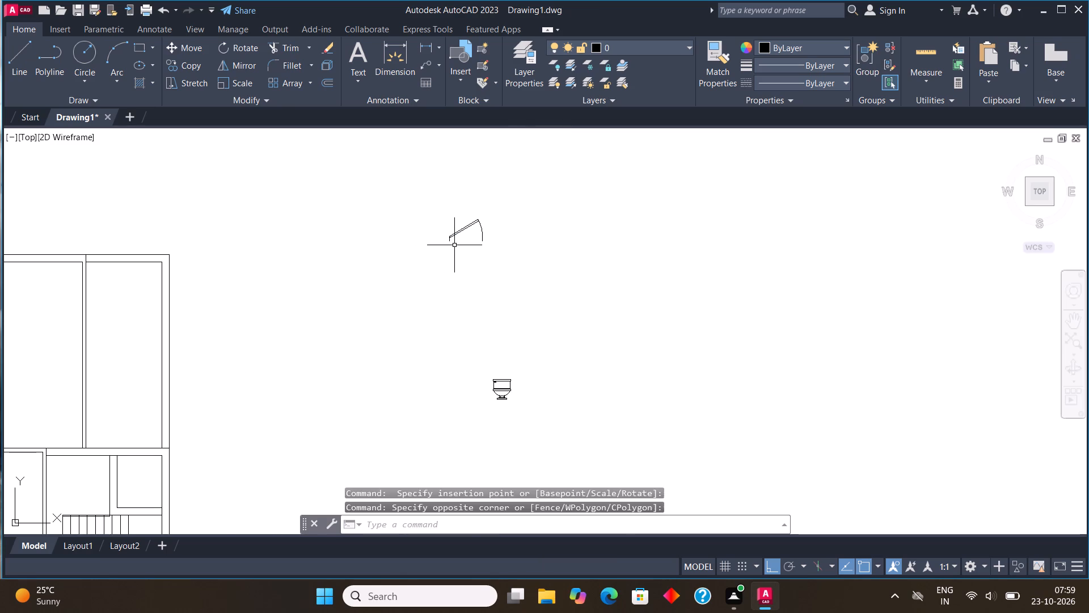
{"action": "left_click", "coordinate": [453, 237]}
{"action": "scroll", "coordinate": [445, 226], "scroll_direction": "up", "scroll_amount": 1}
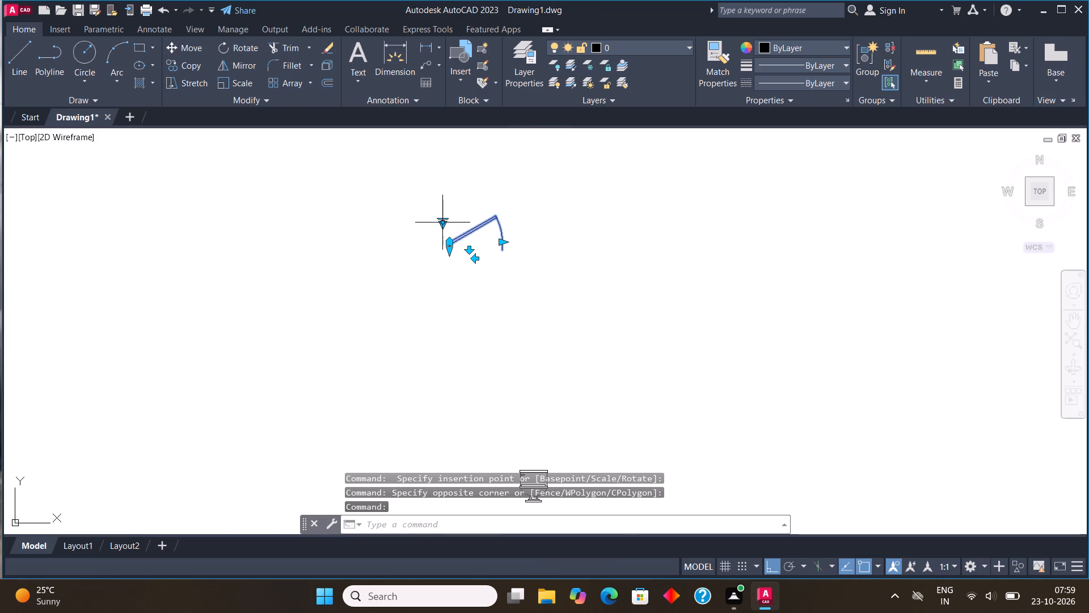
{"action": "left_click", "coordinate": [446, 226]}
{"action": "left_click", "coordinate": [506, 280]}
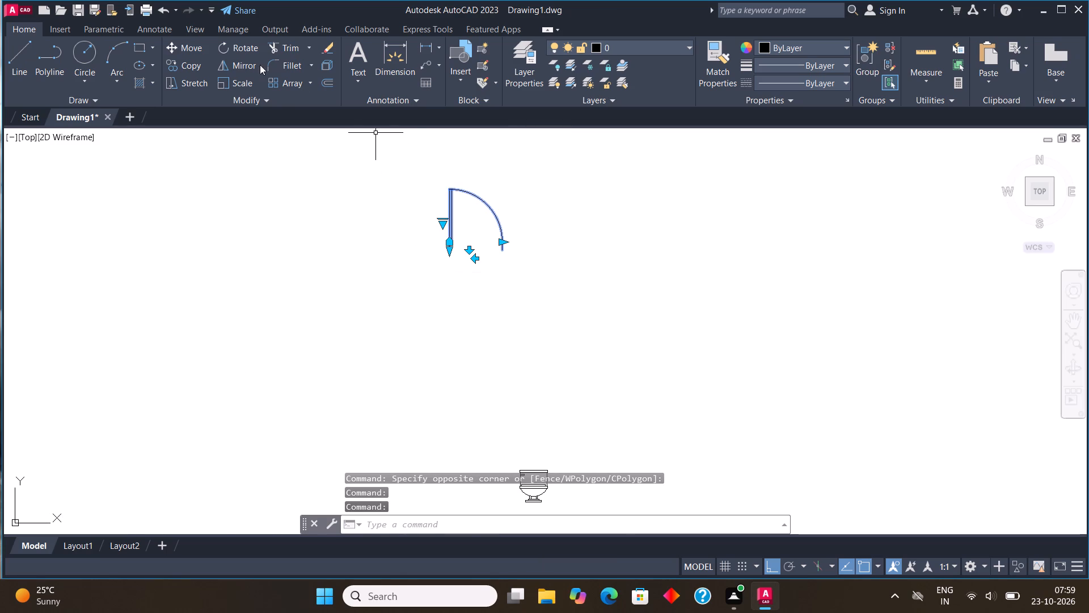
Mirror the open door about a vertical line just beyond its swing arc, keeping the original.
{"action": "left_click", "coordinate": [248, 64]}
{"action": "left_click", "coordinate": [524, 237]}
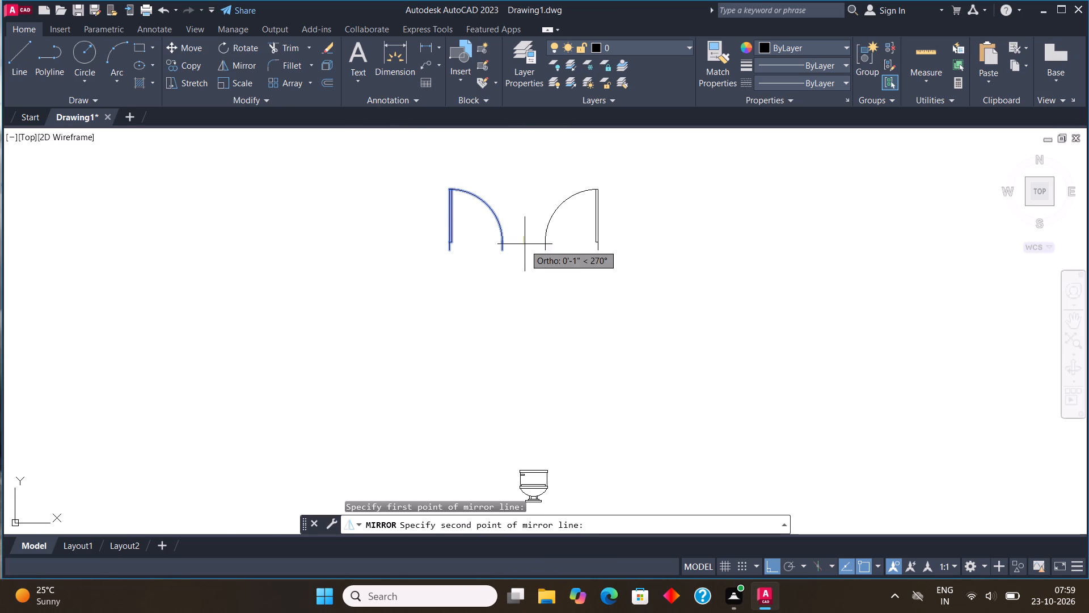
{"action": "left_click", "coordinate": [522, 286]}
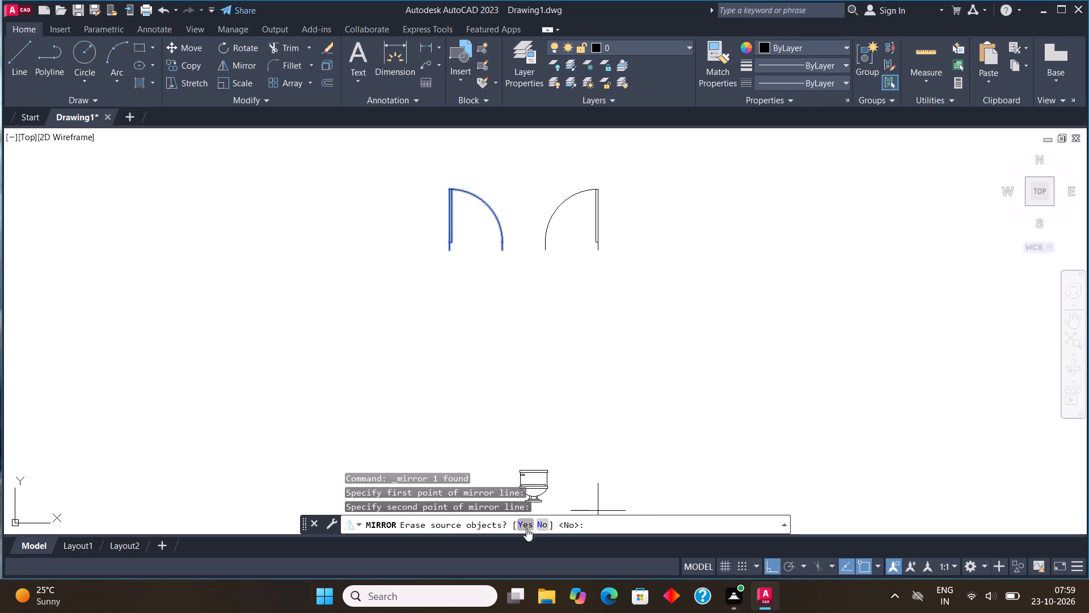
{"action": "left_click", "coordinate": [538, 523]}
Mirror both open doors about a horizontal line just below them, keeping the originals to form four door orientations.
{"action": "left_click", "coordinate": [554, 241]}
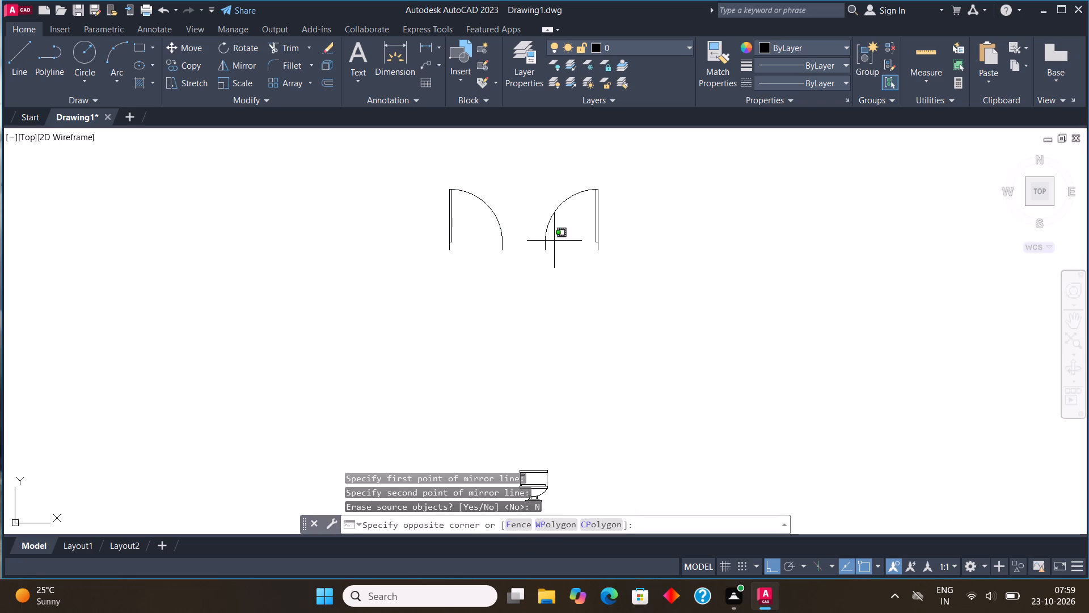
{"action": "left_click", "coordinate": [430, 235]}
{"action": "left_click", "coordinate": [242, 62]}
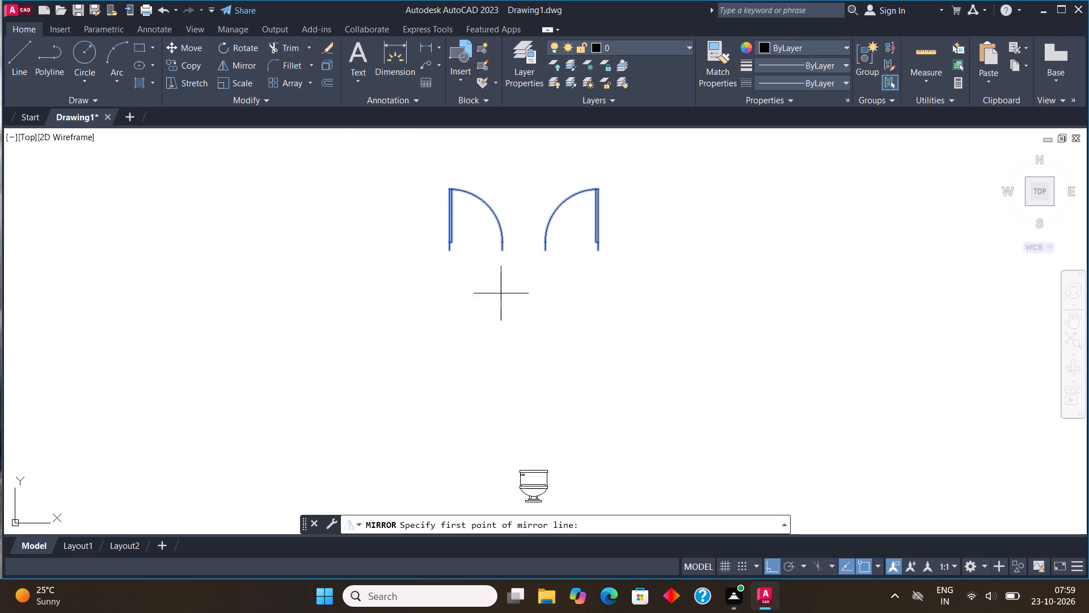
{"action": "left_click", "coordinate": [520, 262]}
{"action": "left_click", "coordinate": [411, 286]}
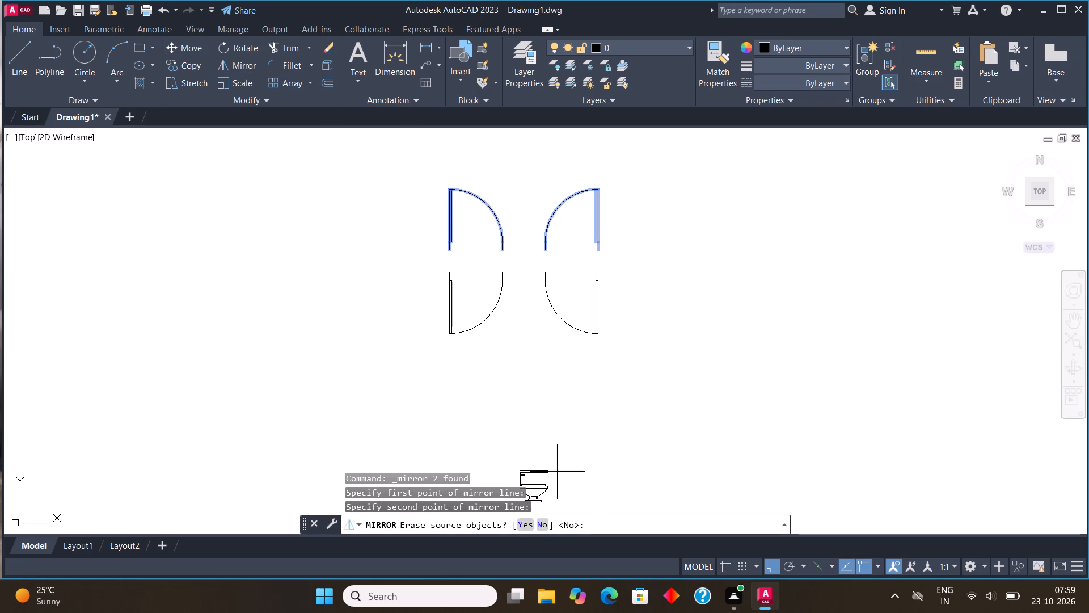
{"action": "left_click", "coordinate": [550, 523]}
{"action": "left_click", "coordinate": [540, 525]}
Copy the original upper-left door horizontally into the empty space between the door group and the plan.
{"action": "left_click", "coordinate": [476, 238]}
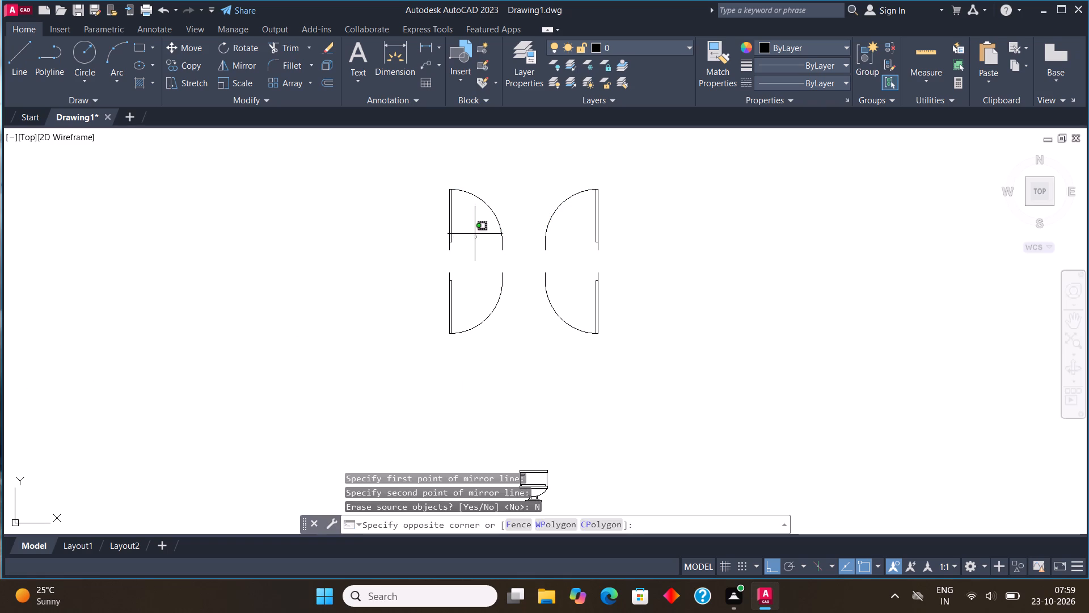
{"action": "left_click", "coordinate": [395, 187]}
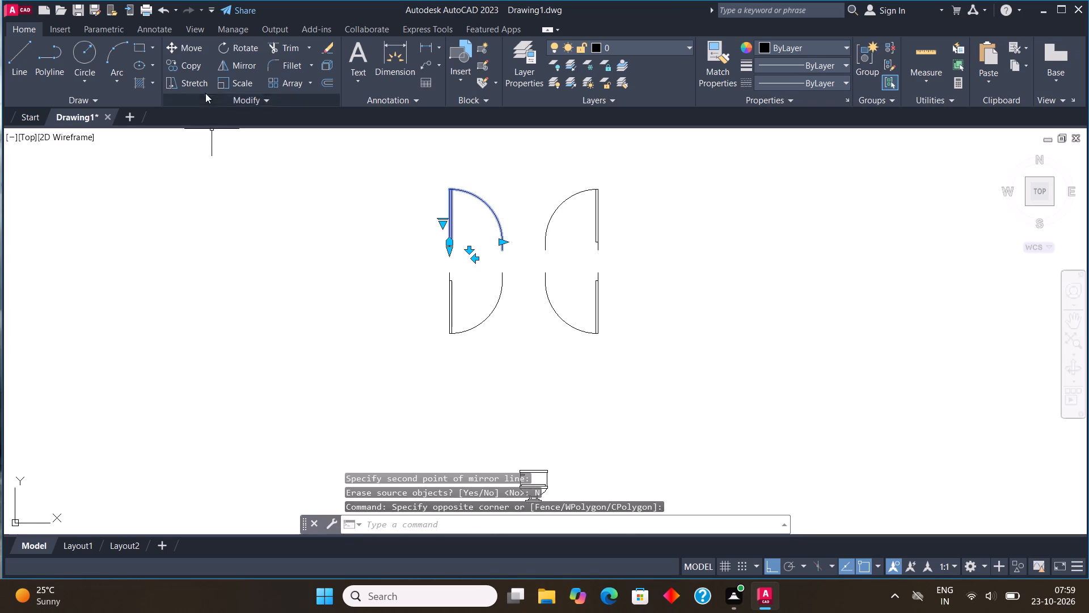
{"action": "left_click", "coordinate": [176, 62]}
{"action": "left_click", "coordinate": [459, 227]}
{"action": "scroll", "coordinate": [401, 251], "scroll_direction": "down", "scroll_amount": 3}
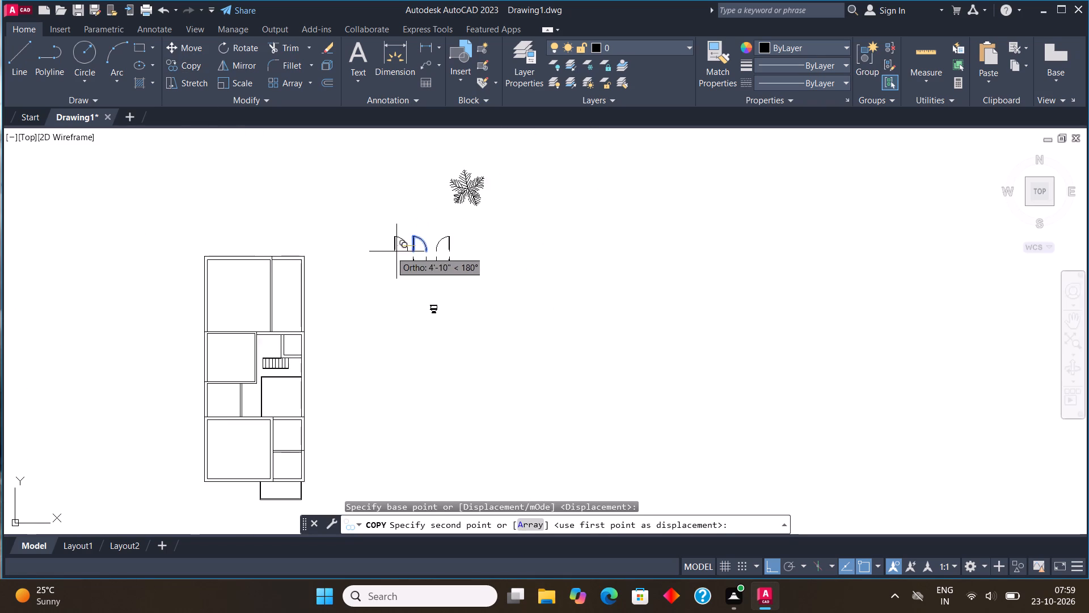
{"action": "scroll", "coordinate": [377, 250], "scroll_direction": "up", "scroll_amount": 3}
{"action": "left_click", "coordinate": [351, 251]}
{"action": "key", "text": "Escape"}
Rotate the copied door 90° counterclockwise about a point near its hinge.
{"action": "left_click", "coordinate": [362, 275]}
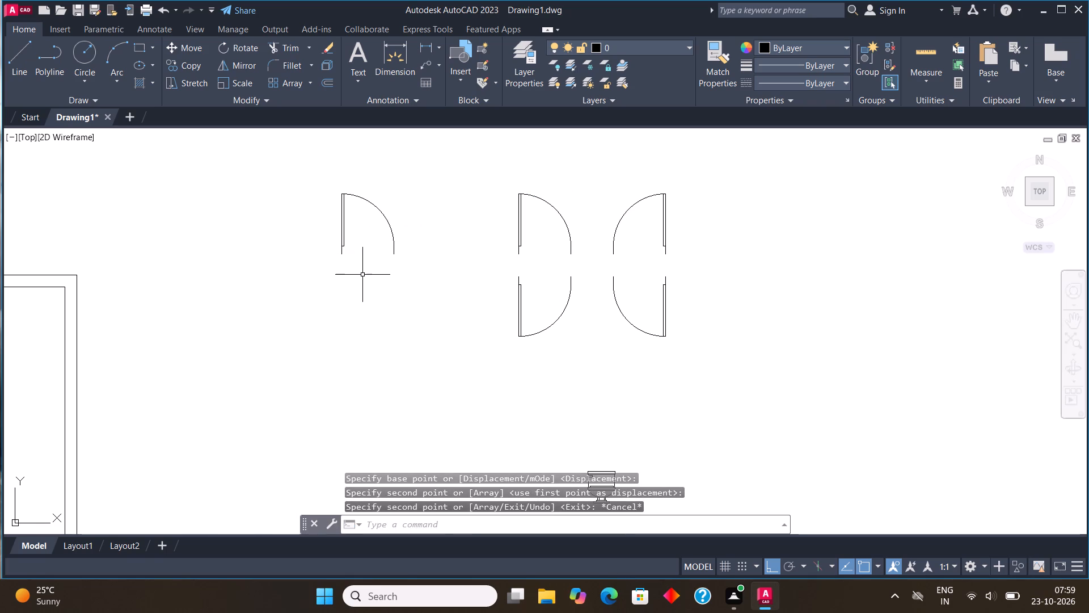
{"action": "left_click", "coordinate": [292, 194]}
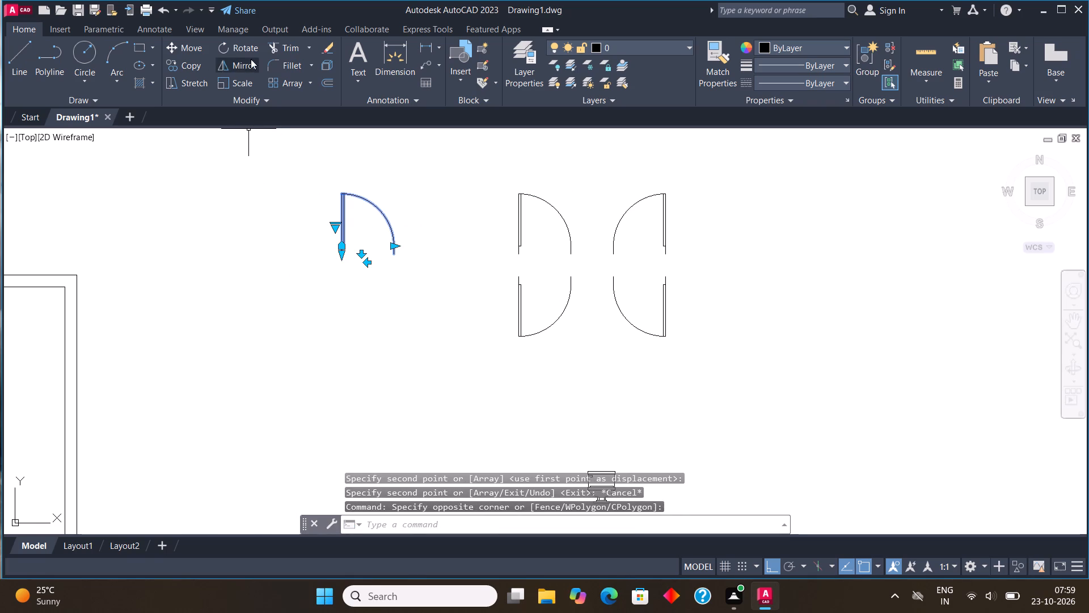
{"action": "left_click", "coordinate": [254, 47]}
{"action": "left_click", "coordinate": [351, 251]}
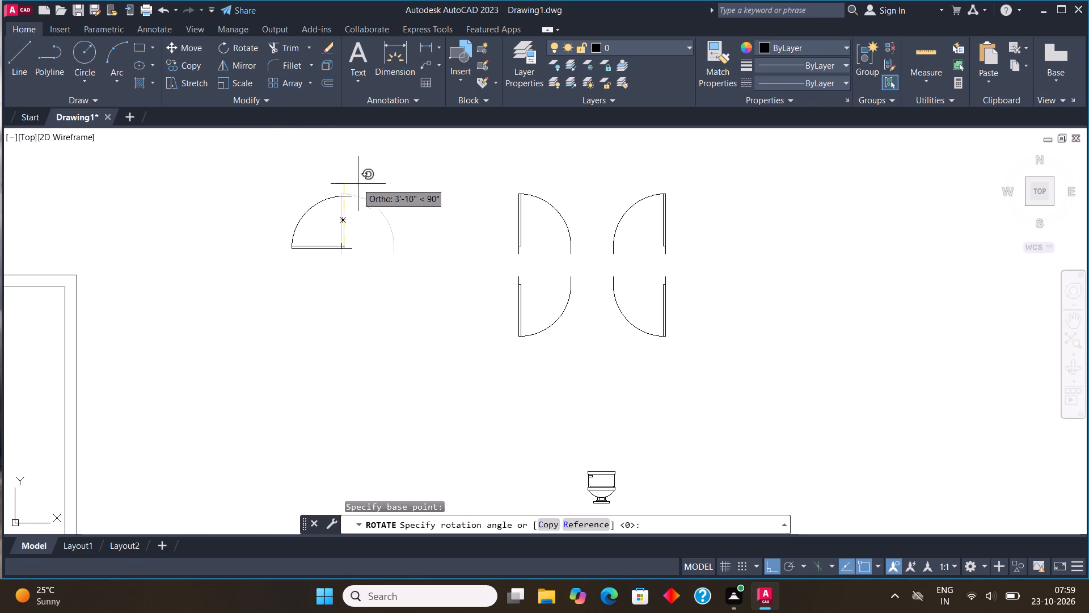
{"action": "left_click", "coordinate": [354, 170]}
Mirror the rotated door about a horizontal line above it, keeping the original.
{"action": "left_click_drag", "start_coordinate": [345, 208], "coordinate": [334, 180]}
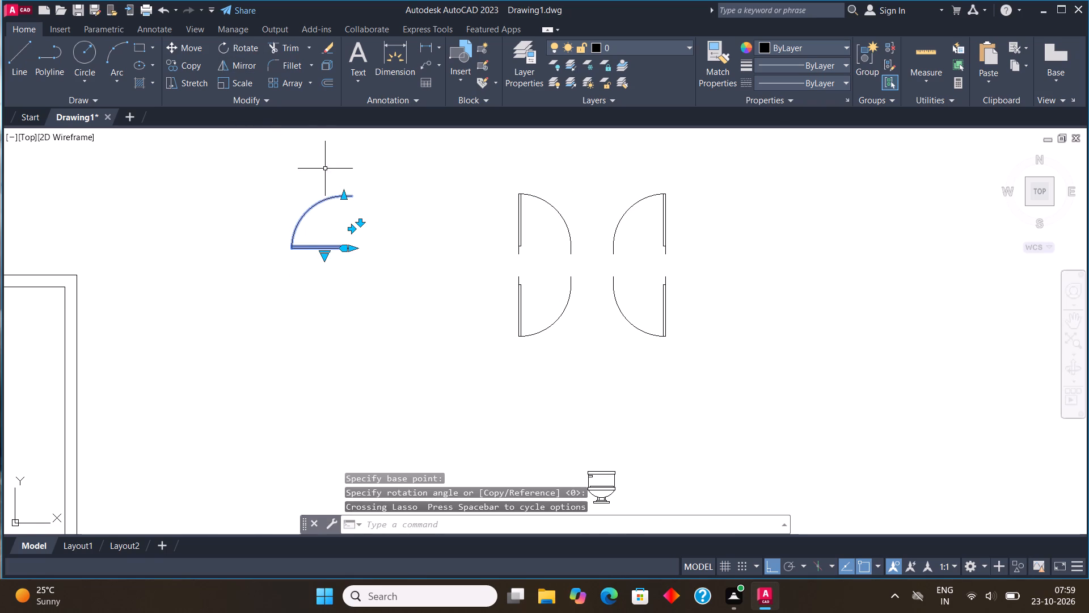
{"action": "middle_click_drag", "start_coordinate": [323, 217], "coordinate": [336, 291]}
{"action": "left_click", "coordinate": [236, 59]}
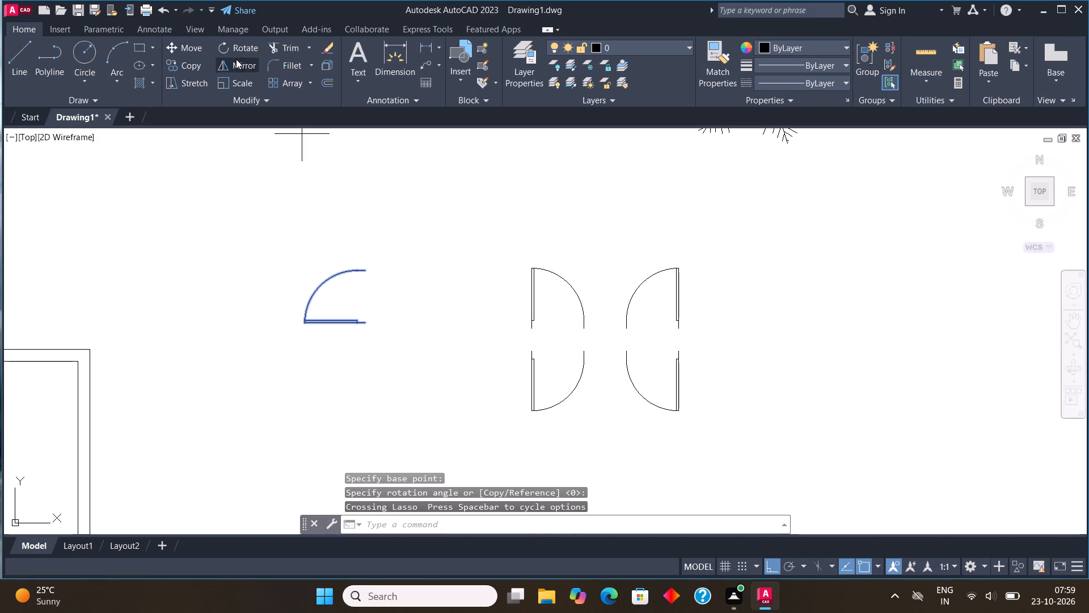
{"action": "left_click", "coordinate": [350, 246]}
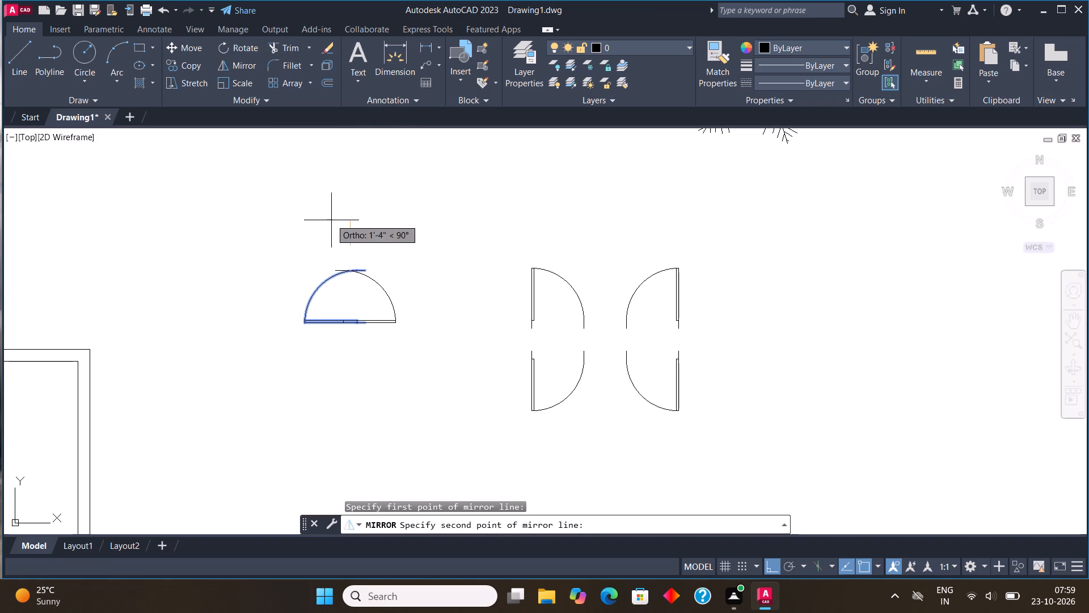
{"action": "left_click", "coordinate": [314, 253]}
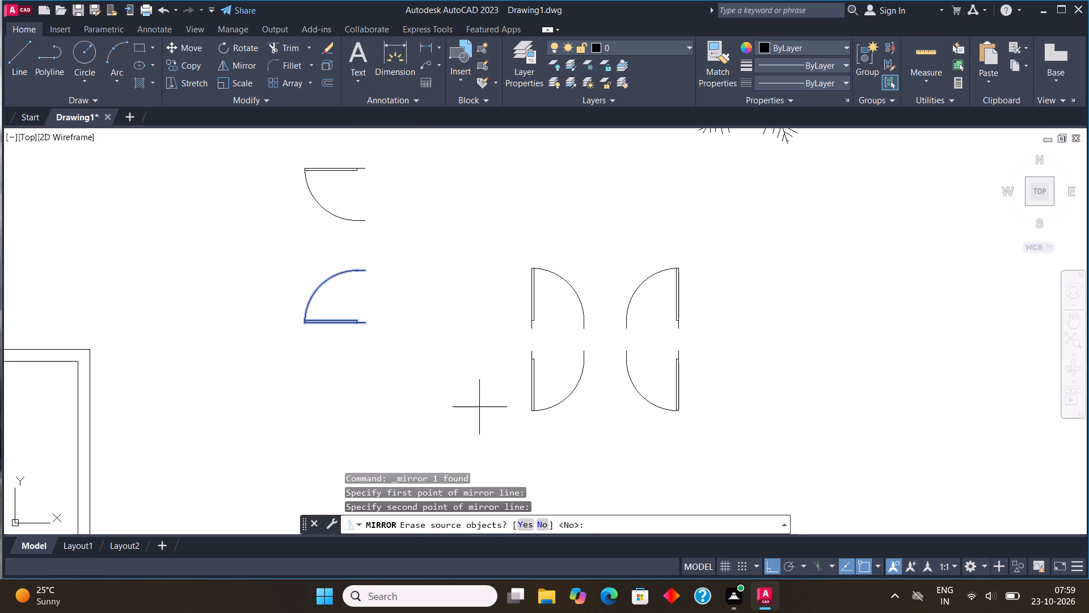
{"action": "left_click", "coordinate": [545, 522]}
Mirror the two horizontal-leaf doors about a vertical line just beside their open ends, keeping the originals.
{"action": "left_click", "coordinate": [386, 430]}
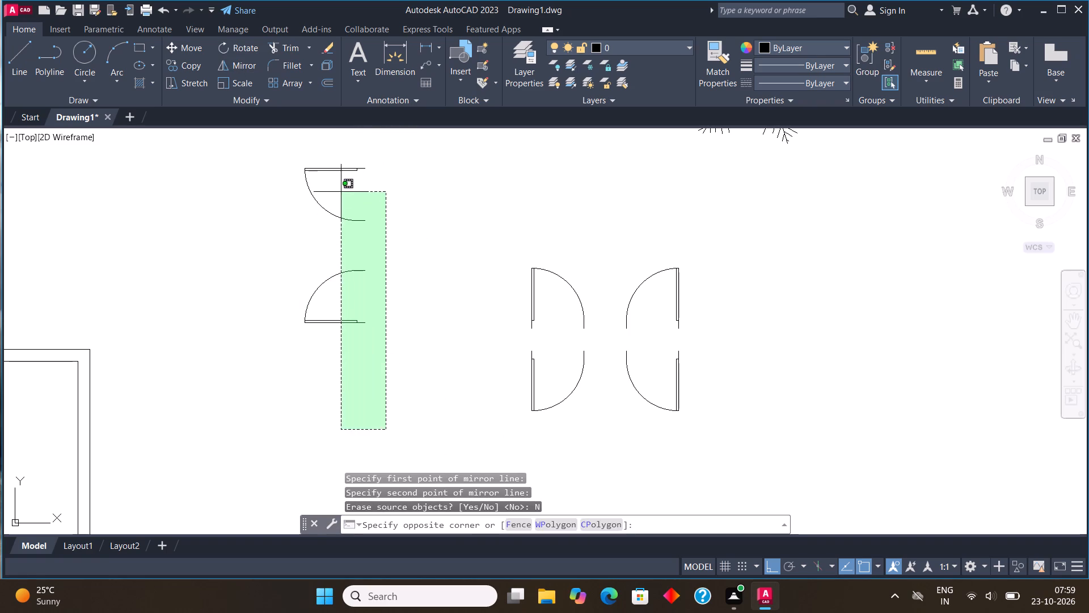
{"action": "left_click", "coordinate": [339, 184]}
{"action": "left_click", "coordinate": [238, 65]}
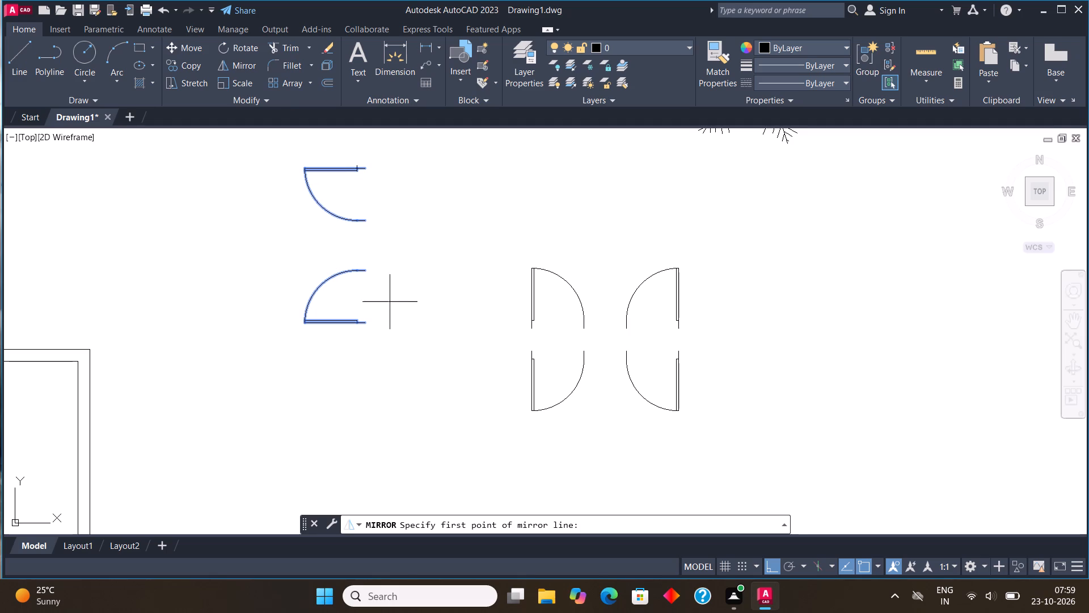
{"action": "left_click", "coordinate": [382, 238]}
{"action": "left_click", "coordinate": [387, 285]}
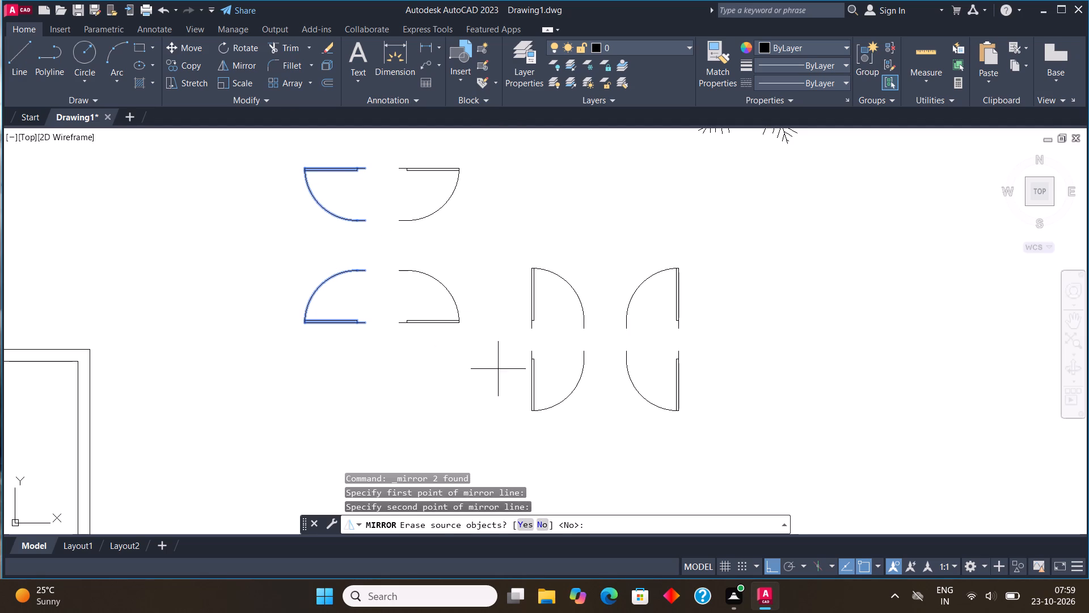
{"action": "left_click", "coordinate": [546, 526]}
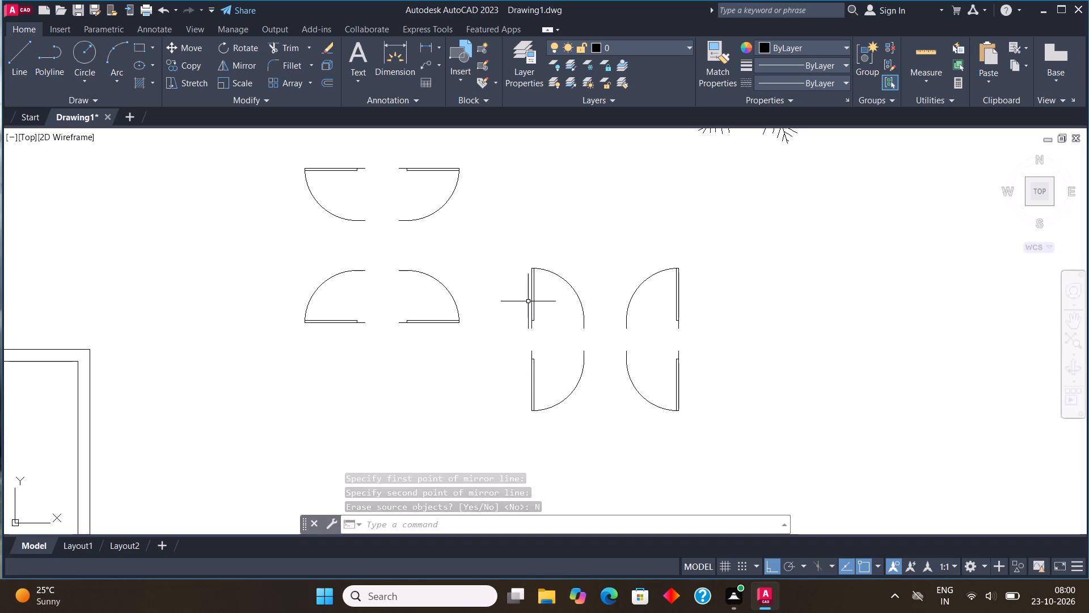
Copy the lower-left door of the vertical-leaf group from its upper hinge end onto the plan's bottom wall above the small front enclosure.
{"action": "left_click", "coordinate": [529, 384]}
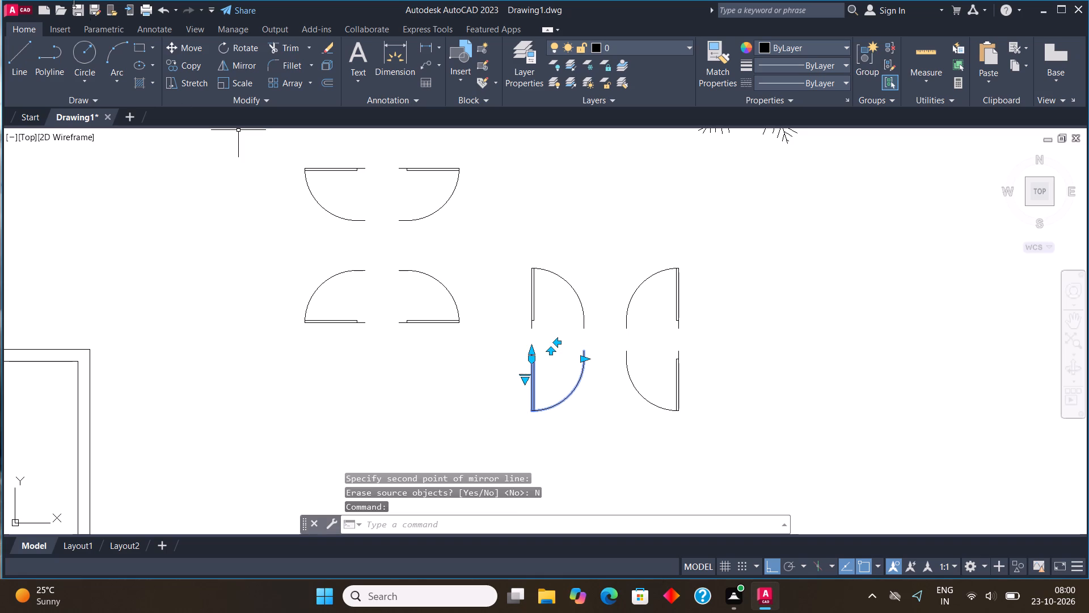
{"action": "left_click", "coordinate": [201, 69]}
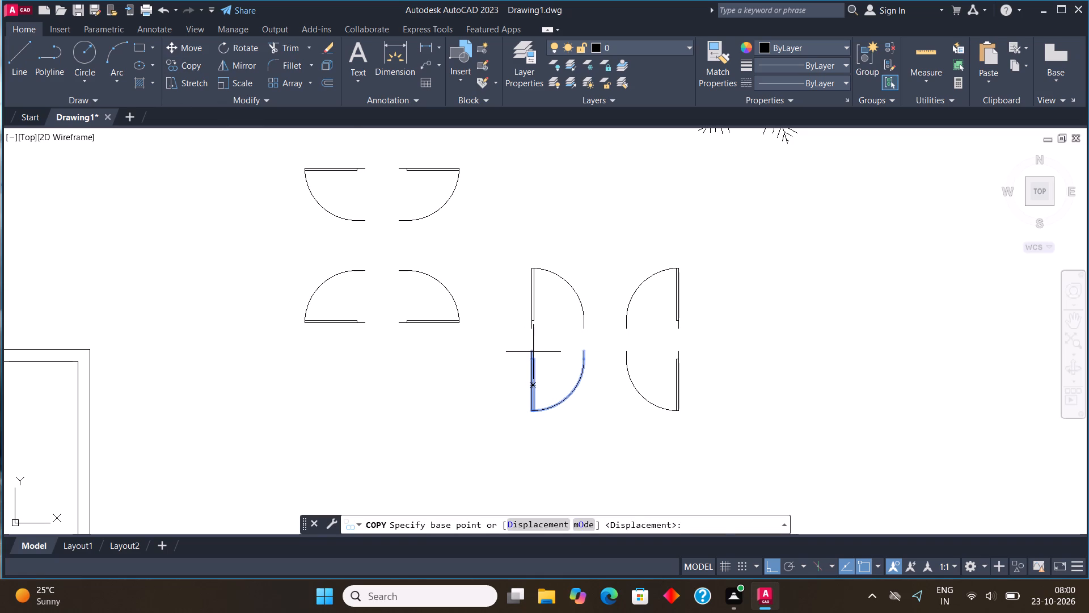
{"action": "left_click", "coordinate": [527, 347]}
{"action": "key", "text": "F8"}
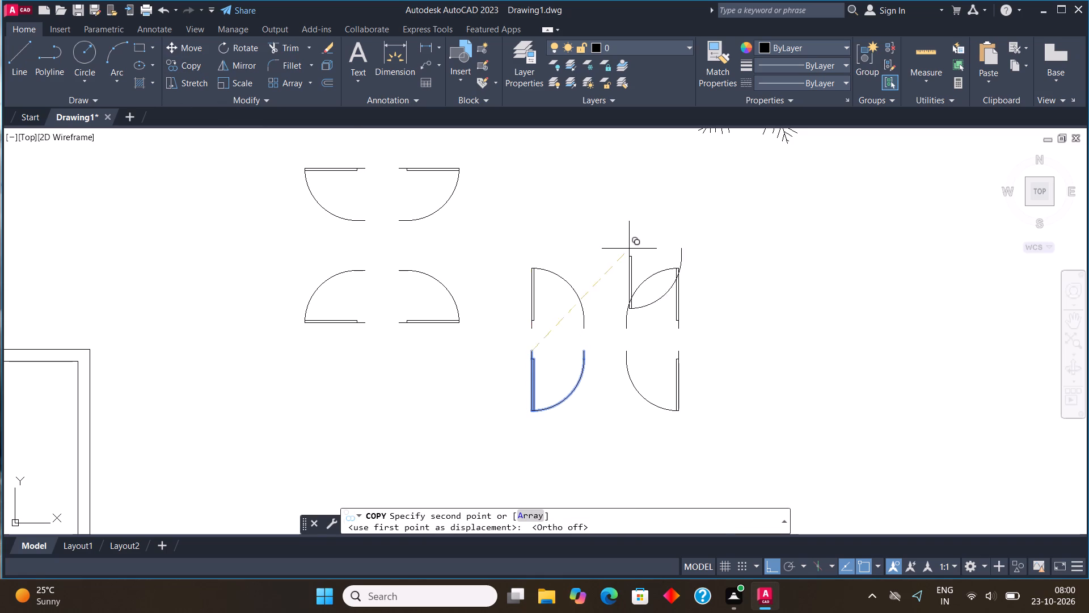
{"action": "scroll", "coordinate": [629, 249], "scroll_direction": "down", "scroll_amount": 2}
{"action": "middle_click_drag", "start_coordinate": [614, 401], "coordinate": [680, 136]}
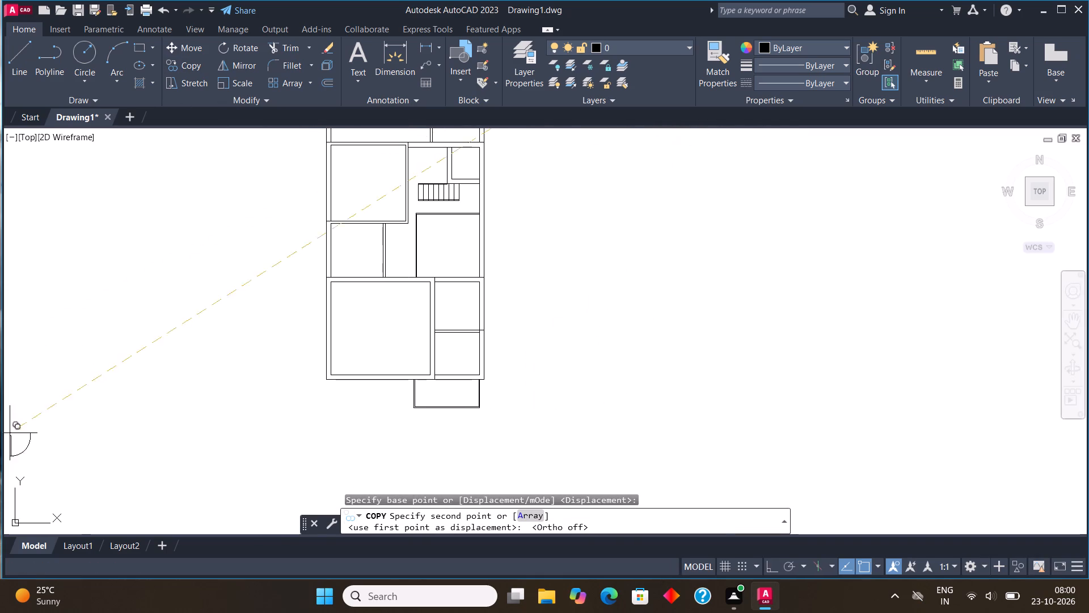
{"action": "scroll", "coordinate": [385, 385], "scroll_direction": "up", "scroll_amount": 3}
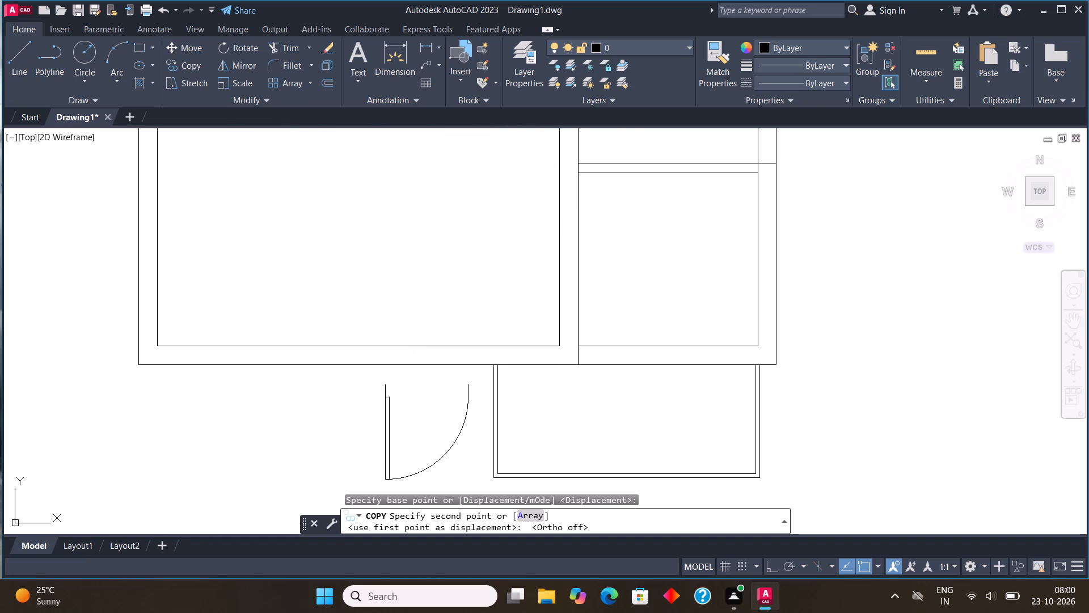
{"action": "scroll", "coordinate": [476, 356], "scroll_direction": "up", "scroll_amount": 1}
{"action": "left_click", "coordinate": [517, 335]}
{"action": "scroll", "coordinate": [423, 334], "scroll_direction": "down", "scroll_amount": 2}
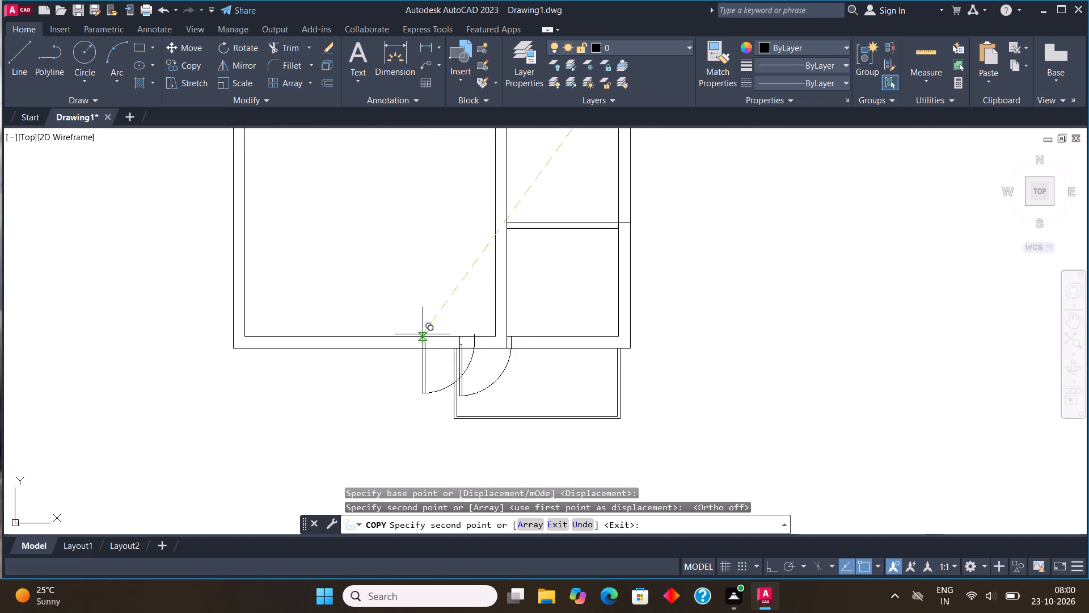
{"action": "scroll", "coordinate": [423, 334], "scroll_direction": "down", "scroll_amount": 1}
{"action": "scroll", "coordinate": [486, 350], "scroll_direction": "up", "scroll_amount": 2}
{"action": "key", "text": "Escape"}
Scale the copied front door down about its upper hinge end so it reaches the large room's inner side wall line.
{"action": "left_click", "coordinate": [449, 372]}
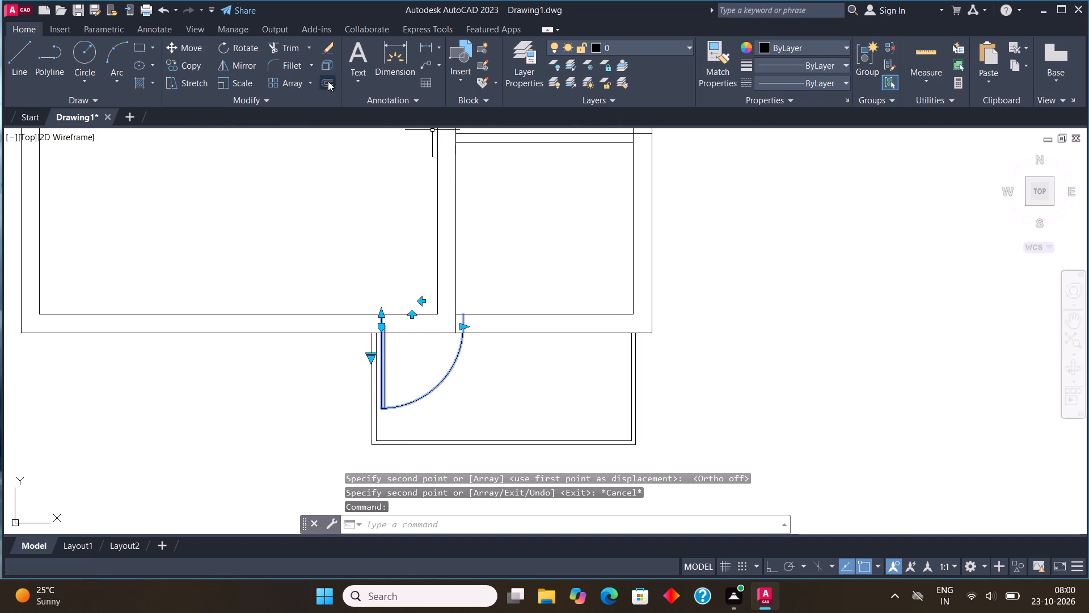
{"action": "left_click", "coordinate": [250, 86]}
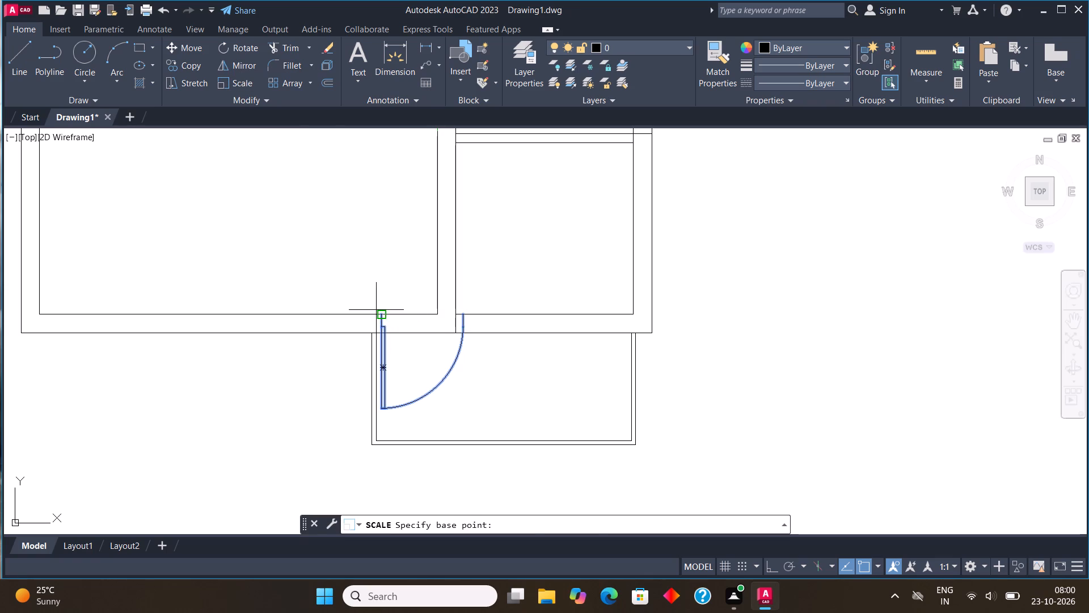
{"action": "left_click", "coordinate": [376, 310]}
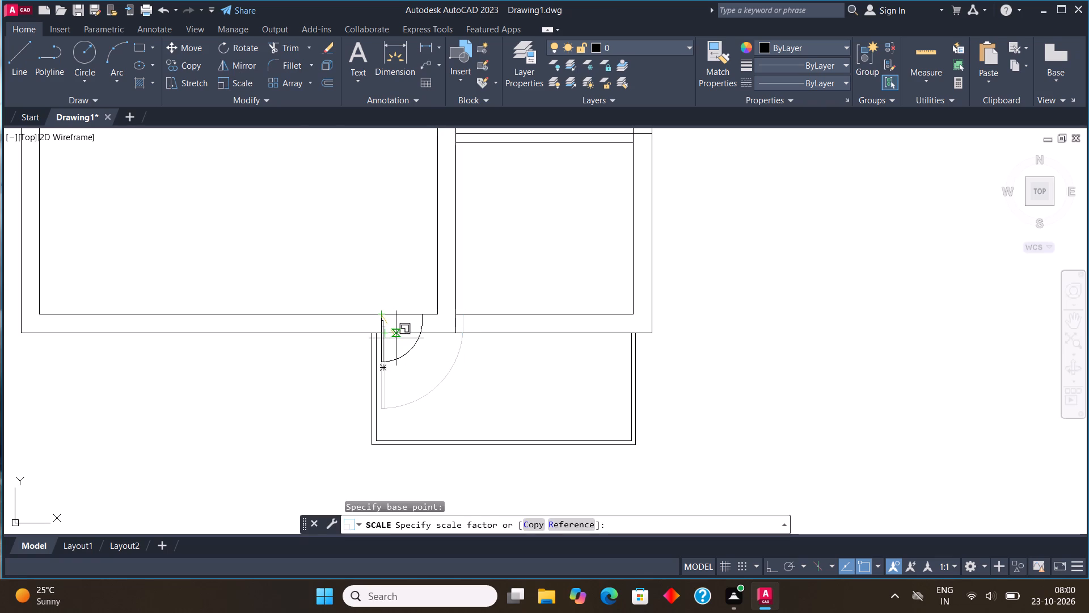
{"action": "left_click", "coordinate": [399, 342]}
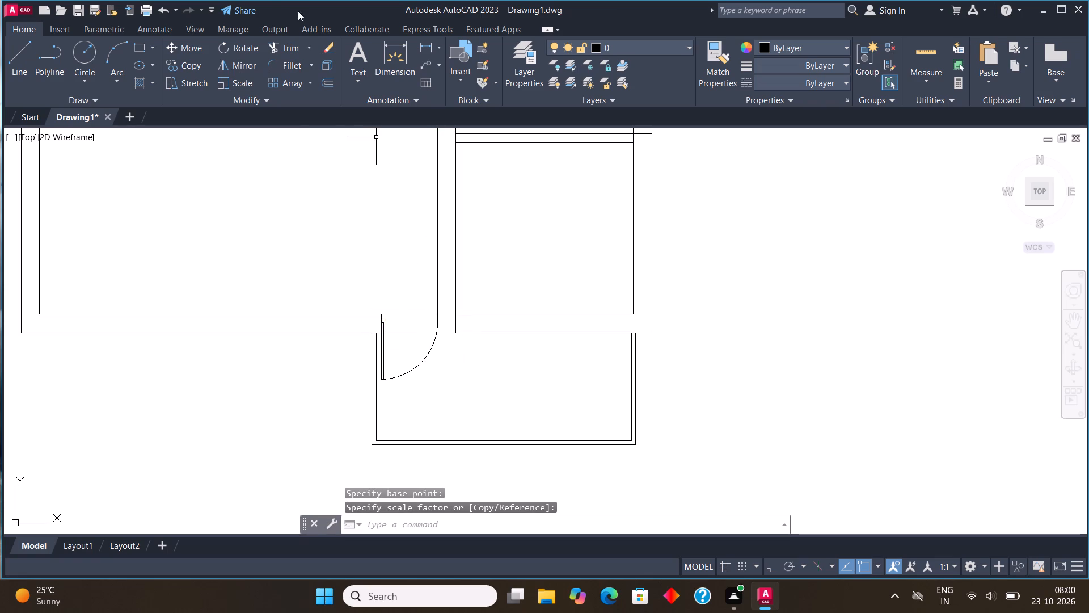
Trim the two bottom wall lines across the front door to open the doorway.
{"action": "left_click", "coordinate": [289, 45]}
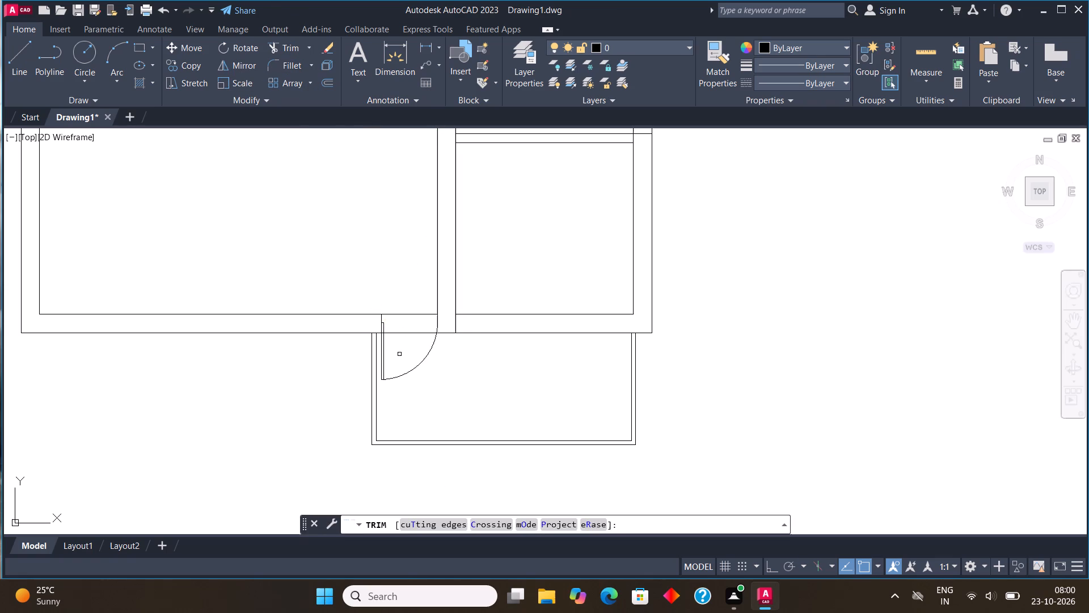
{"action": "left_click_drag", "start_coordinate": [399, 354], "coordinate": [392, 293]}
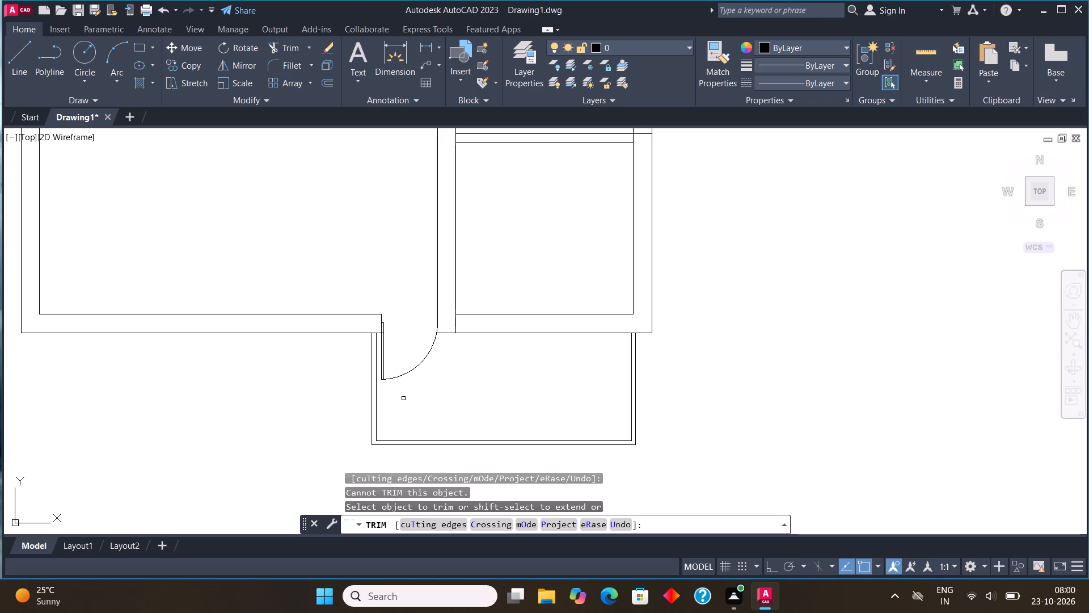
{"action": "key", "text": "Escape"}
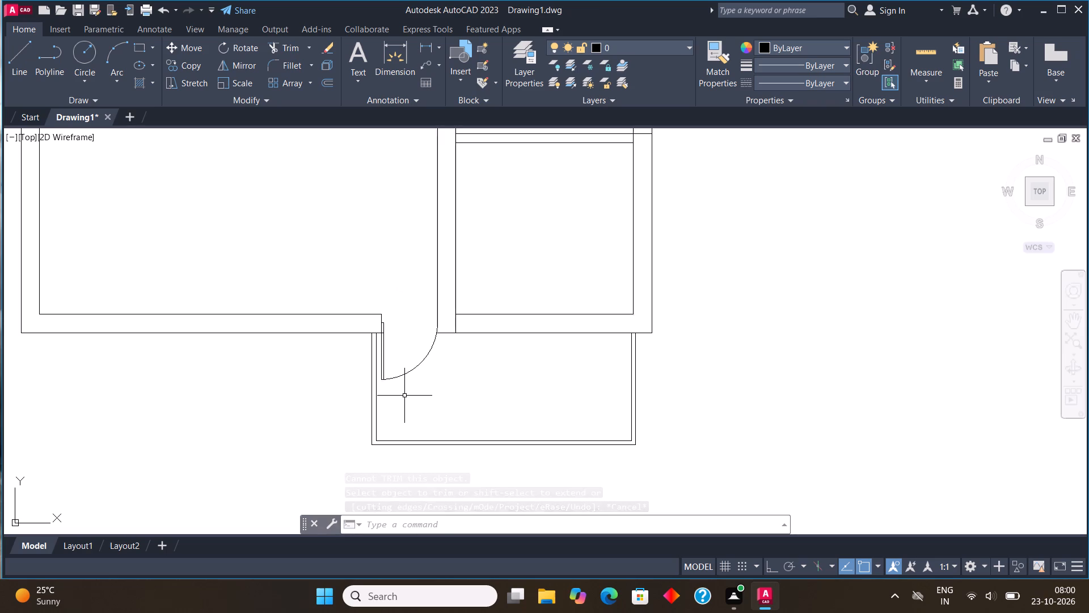
Copy the same lower-left vertical-leaf door onto the wall between the passage and the large front room, hinged near the passage's partition.
{"action": "scroll", "coordinate": [407, 394], "scroll_direction": "down", "scroll_amount": 1}
{"action": "scroll", "coordinate": [427, 347], "scroll_direction": "down", "scroll_amount": 2}
{"action": "scroll", "coordinate": [407, 239], "scroll_direction": "up", "scroll_amount": 2}
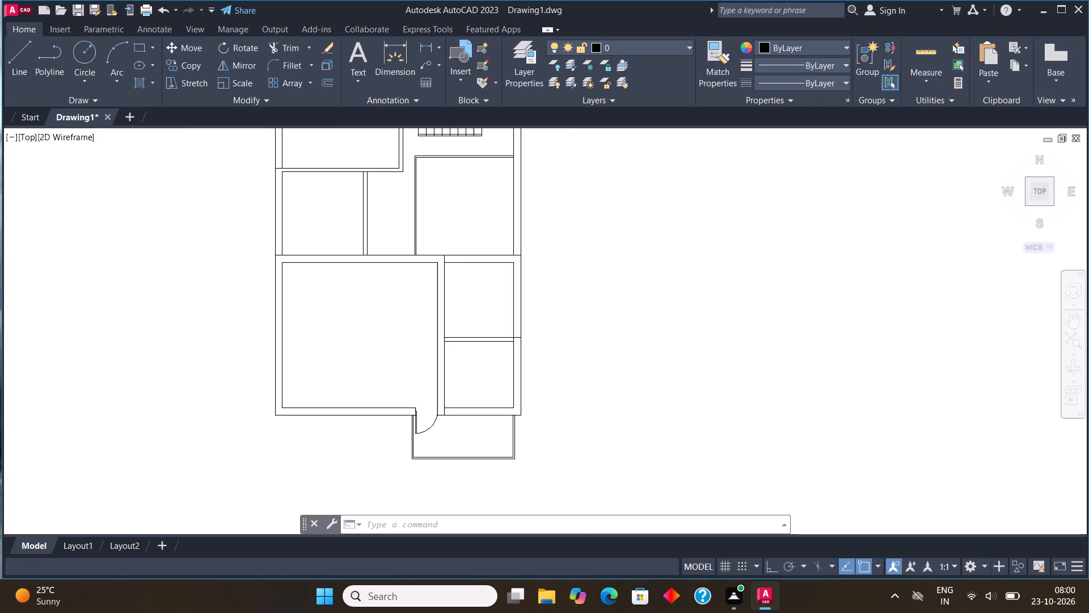
{"action": "middle_click_drag", "start_coordinate": [407, 239], "coordinate": [401, 266]}
{"action": "scroll", "coordinate": [368, 331], "scroll_direction": "down", "scroll_amount": 2}
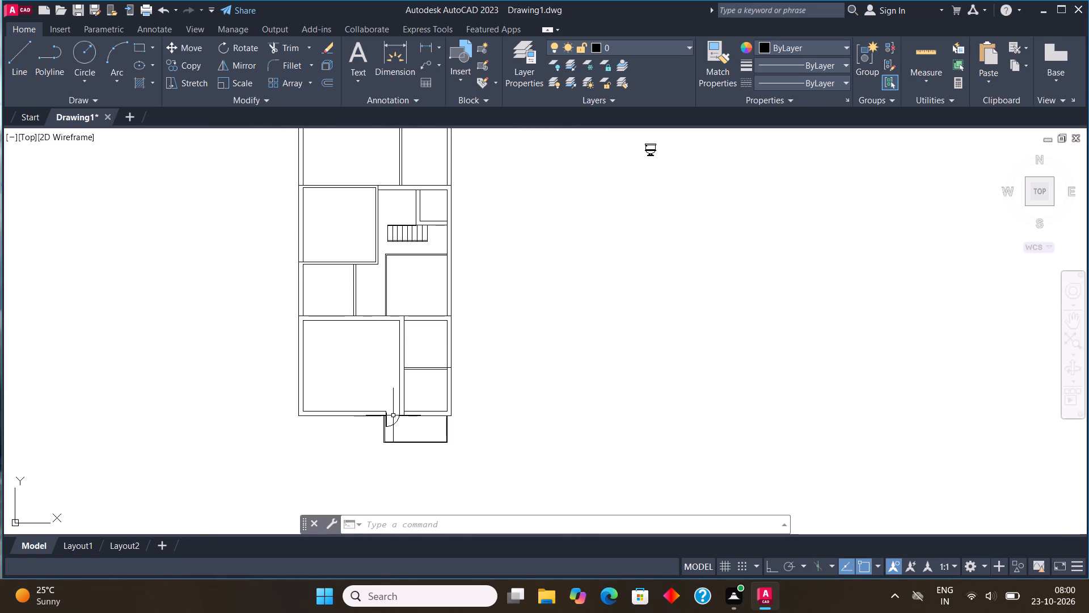
{"action": "scroll", "coordinate": [396, 430], "scroll_direction": "down", "scroll_amount": 3}
{"action": "scroll", "coordinate": [459, 329], "scroll_direction": "up", "scroll_amount": 3}
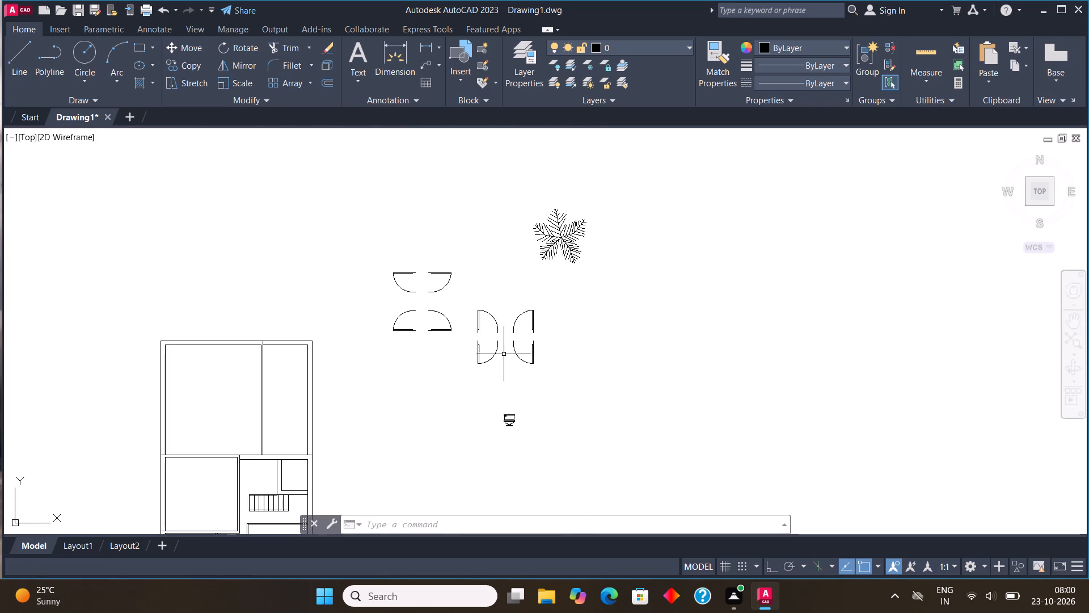
{"action": "scroll", "coordinate": [494, 351], "scroll_direction": "up", "scroll_amount": 3}
{"action": "left_click_drag", "start_coordinate": [458, 350], "coordinate": [453, 347]}
{"action": "left_click", "coordinate": [356, 325]}
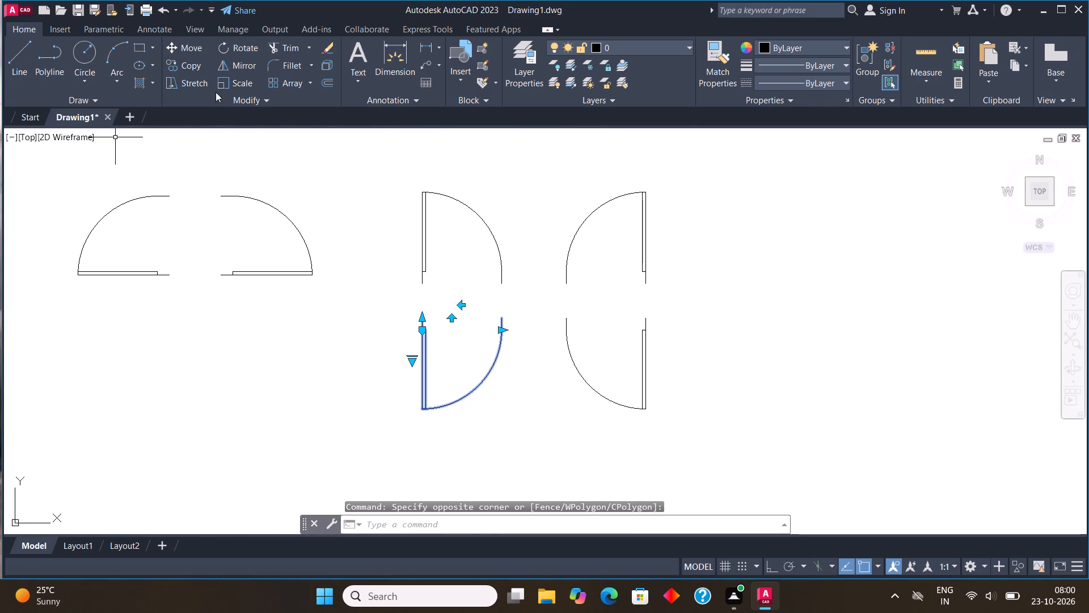
{"action": "left_click", "coordinate": [201, 70]}
{"action": "left_click", "coordinate": [425, 314]}
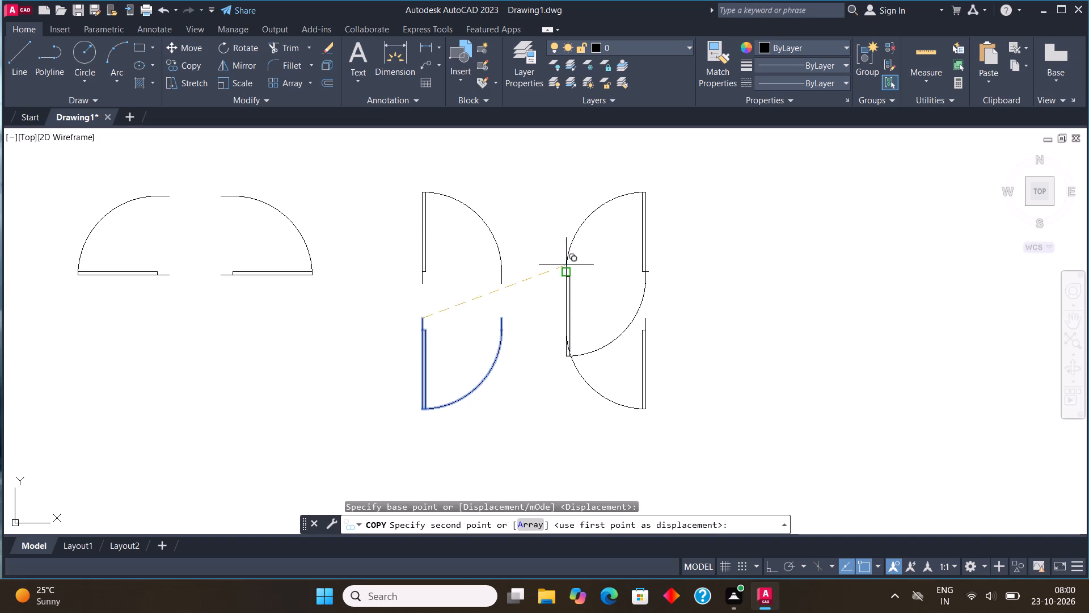
{"action": "scroll", "coordinate": [611, 255], "scroll_direction": "down", "scroll_amount": 4}
{"action": "scroll", "coordinate": [415, 420], "scroll_direction": "up", "scroll_amount": 3}
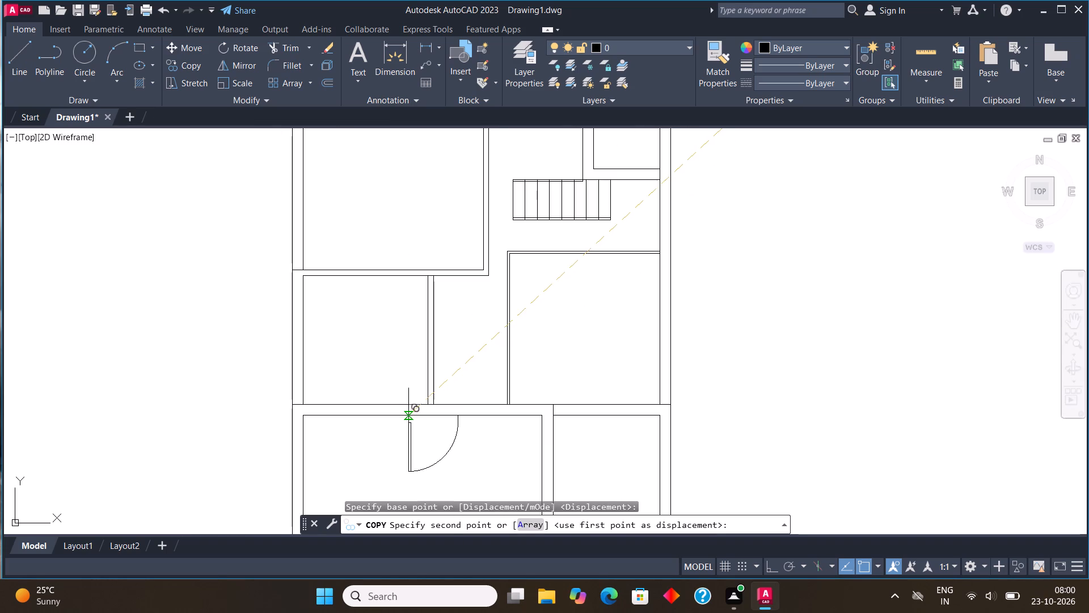
{"action": "scroll", "coordinate": [459, 409], "scroll_direction": "up", "scroll_amount": 2}
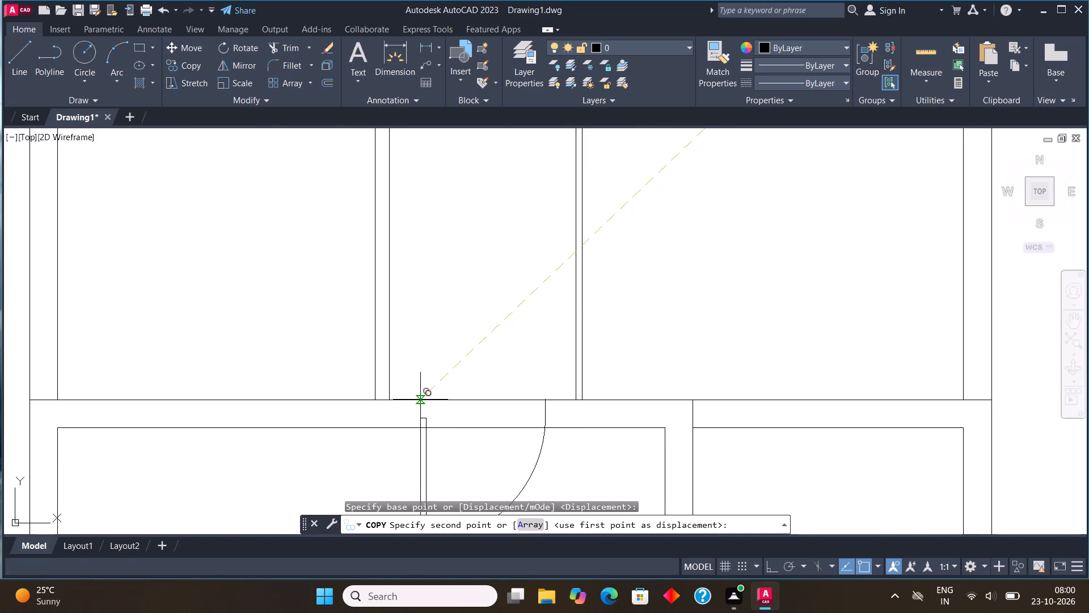
{"action": "left_click", "coordinate": [420, 400]}
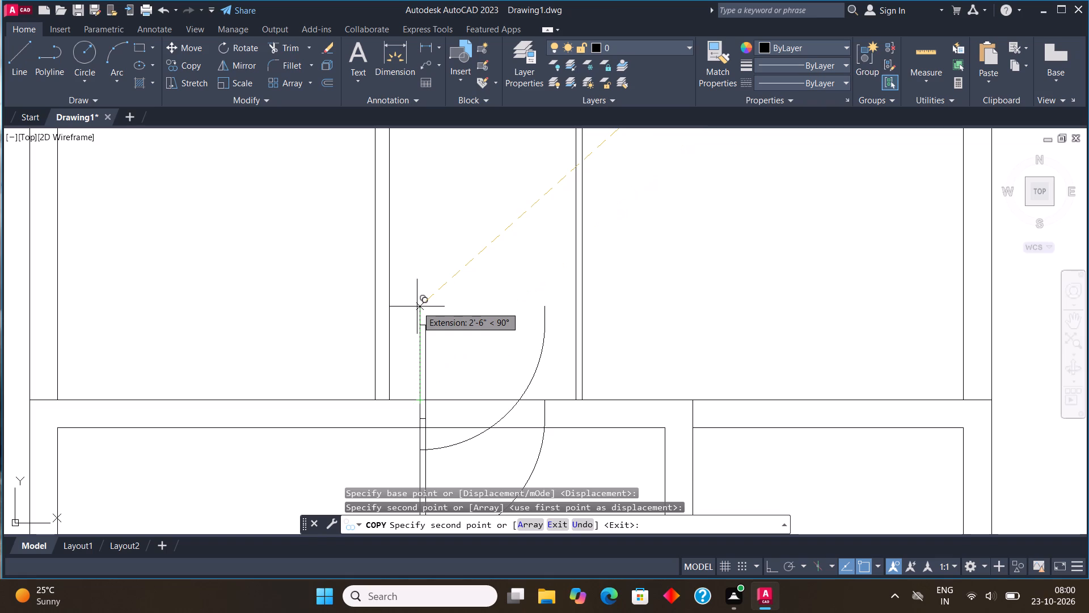
{"action": "scroll", "coordinate": [394, 355], "scroll_direction": "down", "scroll_amount": 1}
{"action": "key", "text": "Escape"}
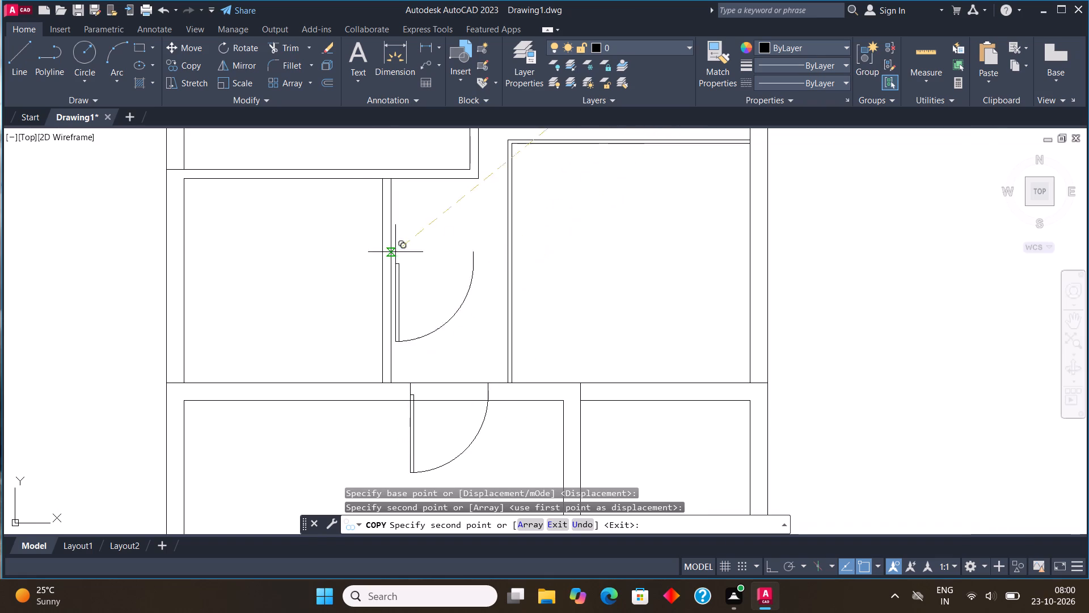
Trim the two wall lines across the passage door to open the doorway into the large front room.
{"action": "left_click", "coordinate": [283, 49]}
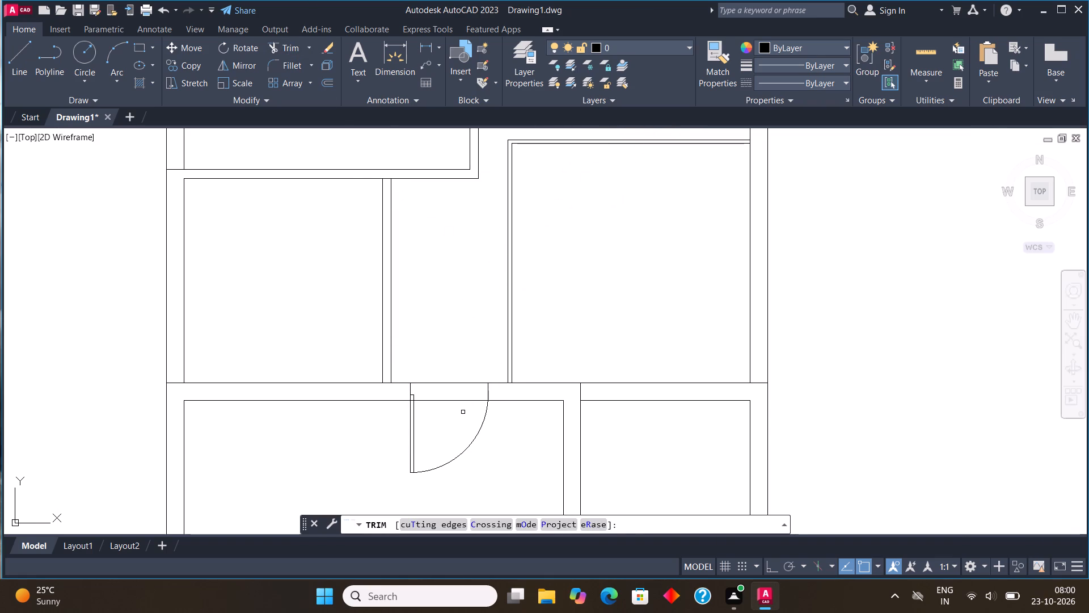
{"action": "left_click_drag", "start_coordinate": [463, 426], "coordinate": [462, 362]}
{"action": "key", "text": "Escape"}
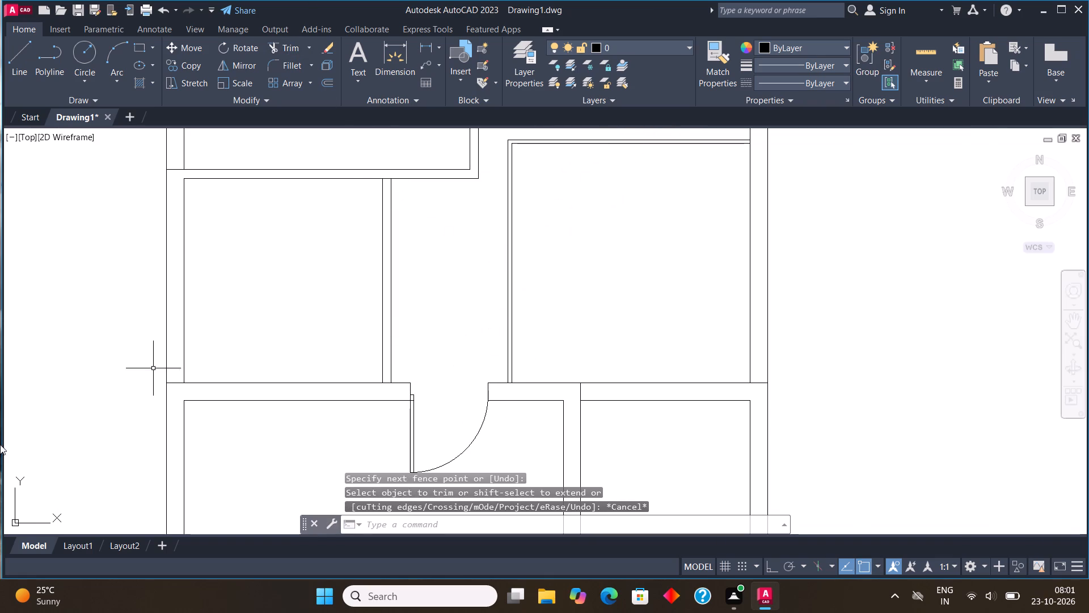
Copy the upper-left door of the four vertical-leaf door blocks onto the wall between the large rear room and the room below it.
{"action": "scroll", "coordinate": [115, 441], "scroll_direction": "down", "scroll_amount": 2}
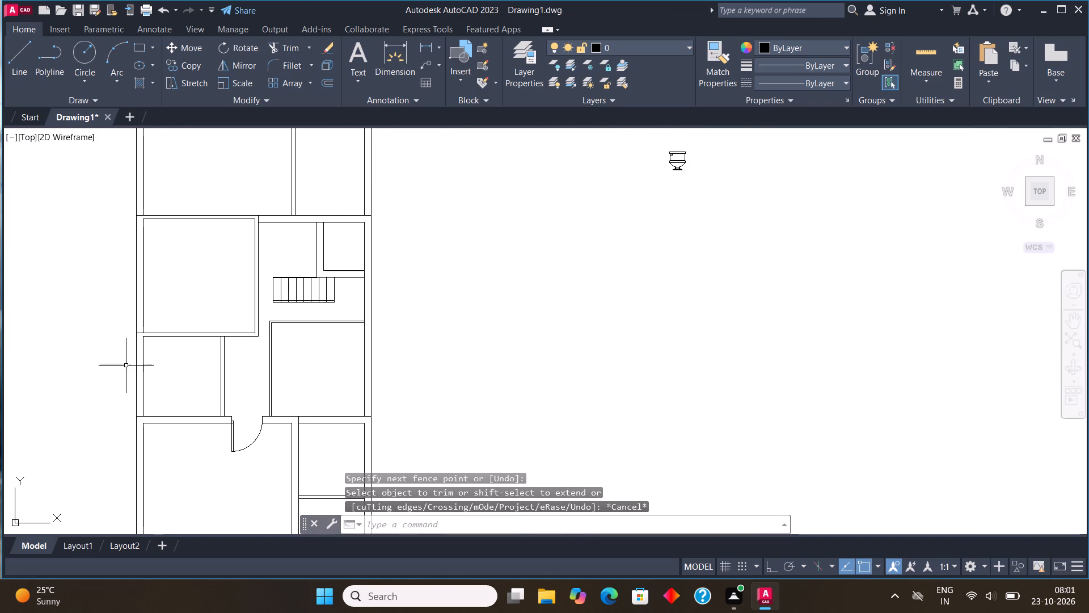
{"action": "middle_click_drag", "start_coordinate": [226, 373], "coordinate": [354, 470]}
{"action": "middle_click_drag", "start_coordinate": [326, 231], "coordinate": [345, 329]}
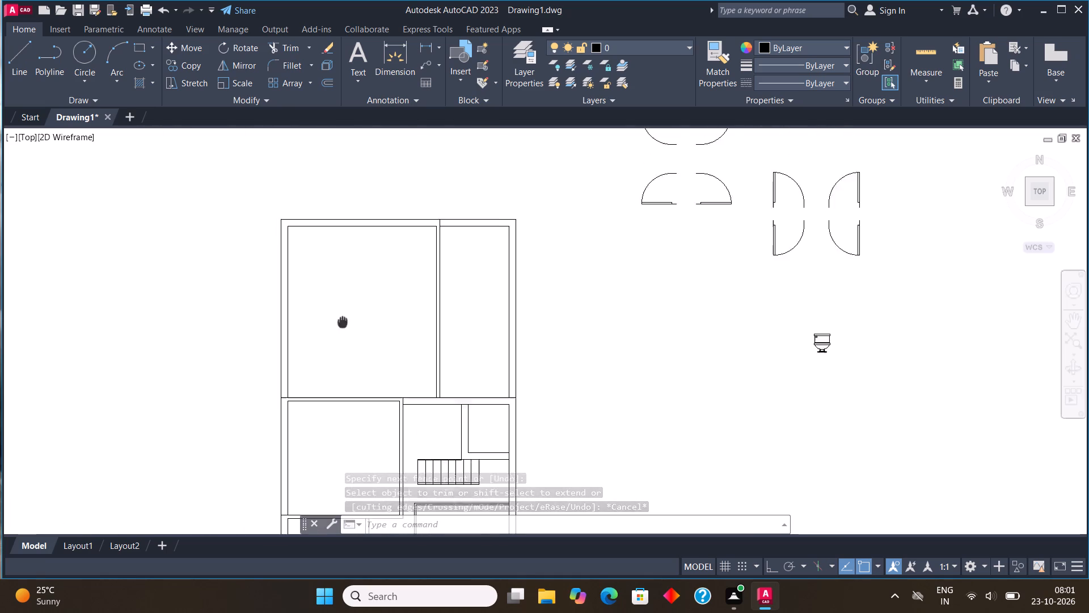
{"action": "middle_click_drag", "start_coordinate": [345, 329], "coordinate": [347, 339]}
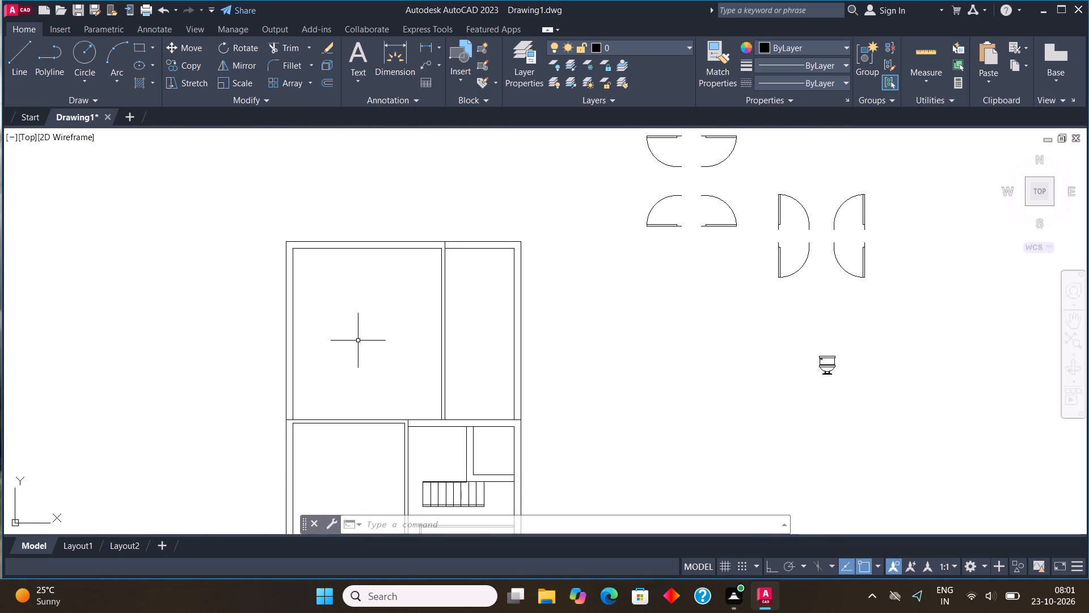
{"action": "middle_click_drag", "start_coordinate": [379, 345], "coordinate": [358, 278]}
{"action": "scroll", "coordinate": [370, 302], "scroll_direction": "down", "scroll_amount": 2}
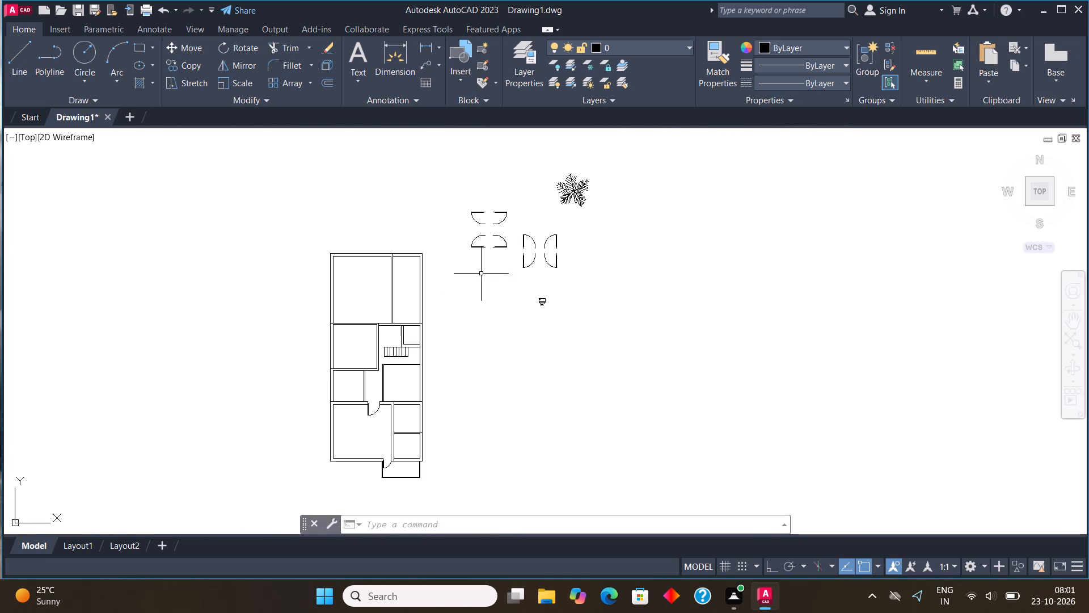
{"action": "scroll", "coordinate": [524, 247], "scroll_direction": "up", "scroll_amount": 4}
{"action": "left_click", "coordinate": [509, 225]}
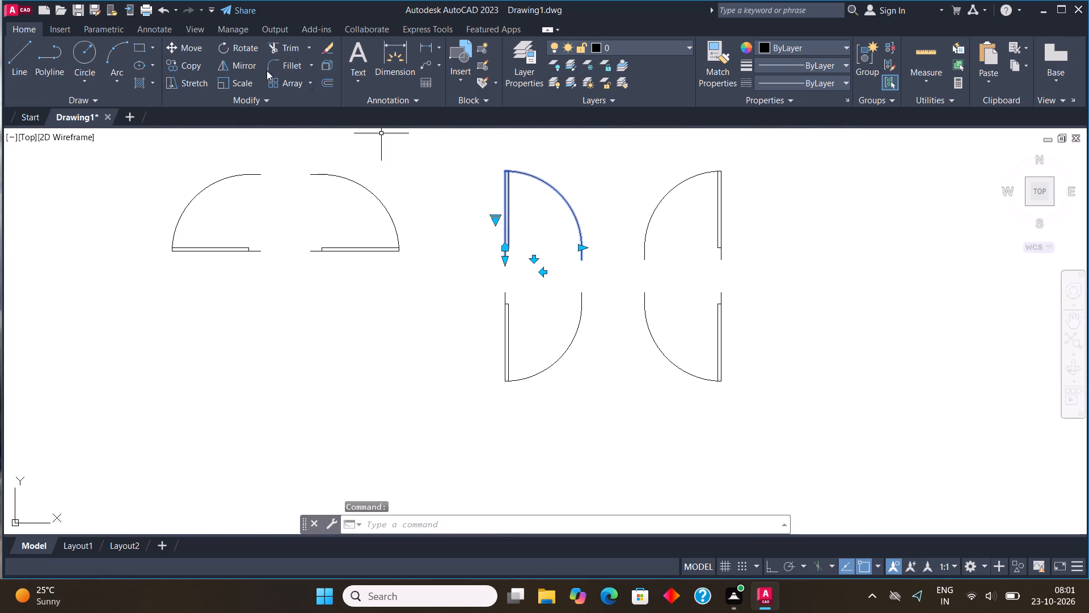
{"action": "left_click", "coordinate": [196, 66]}
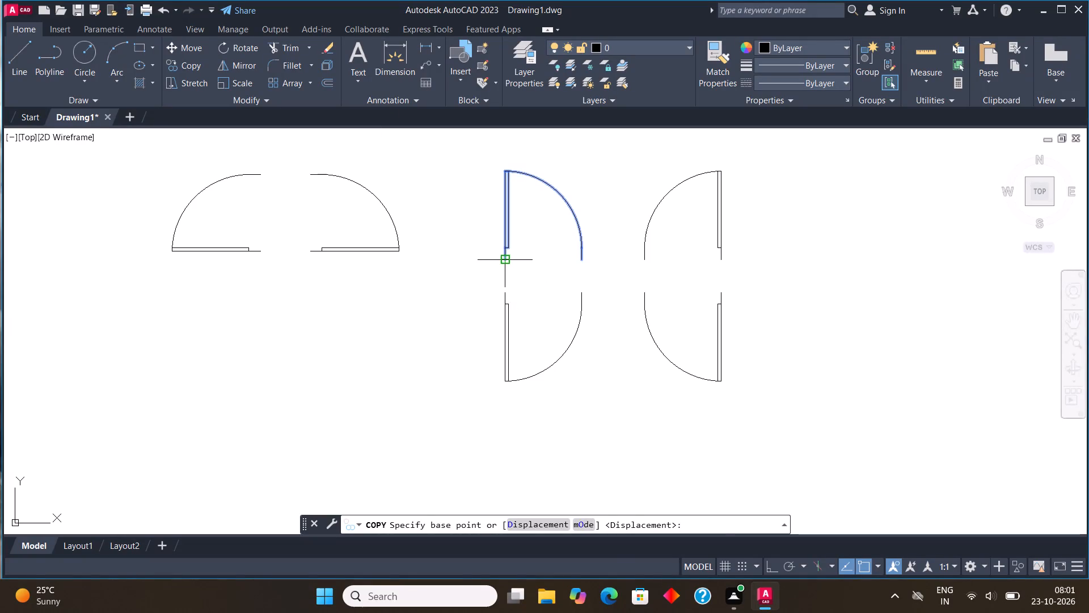
{"action": "left_click", "coordinate": [502, 261]}
{"action": "scroll", "coordinate": [721, 222], "scroll_direction": "down", "scroll_amount": 4}
{"action": "scroll", "coordinate": [492, 305], "scroll_direction": "up", "scroll_amount": 1}
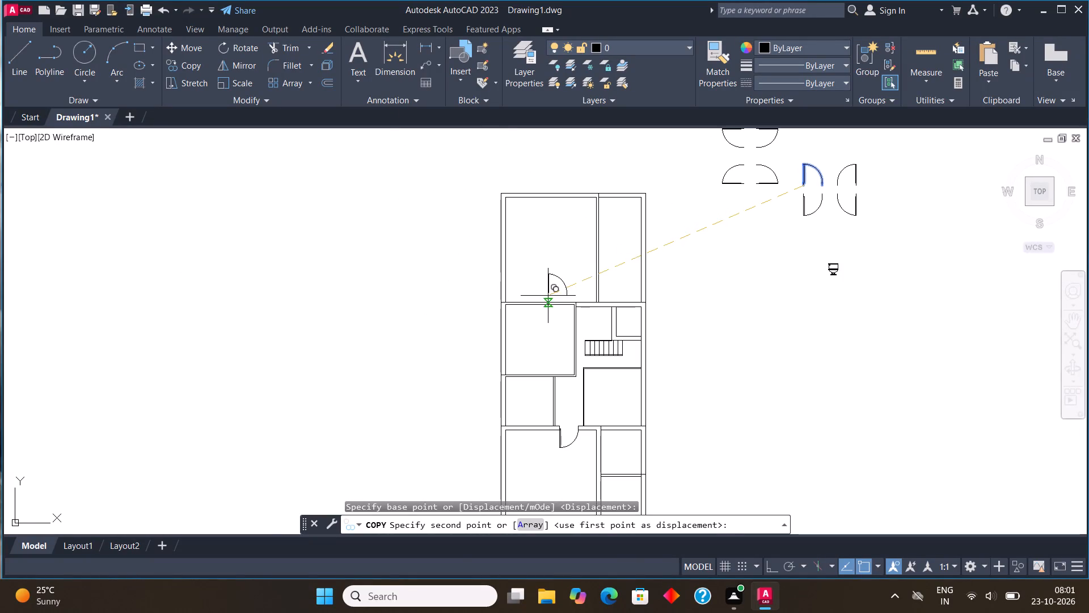
{"action": "scroll", "coordinate": [560, 287], "scroll_direction": "up", "scroll_amount": 2}
{"action": "scroll", "coordinate": [513, 315], "scroll_direction": "up", "scroll_amount": 2}
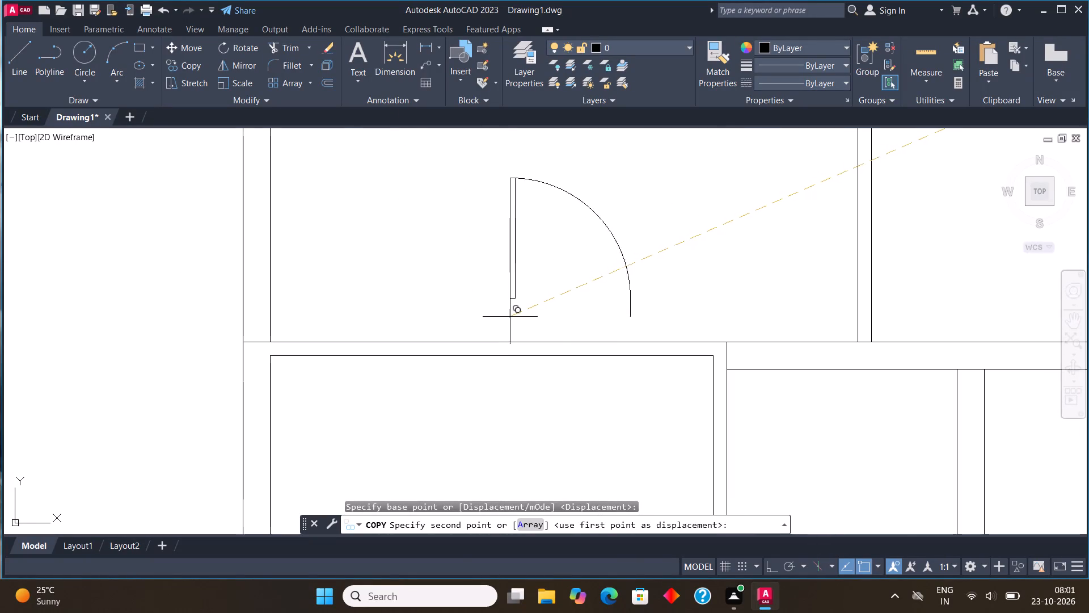
{"action": "left_click", "coordinate": [412, 356]}
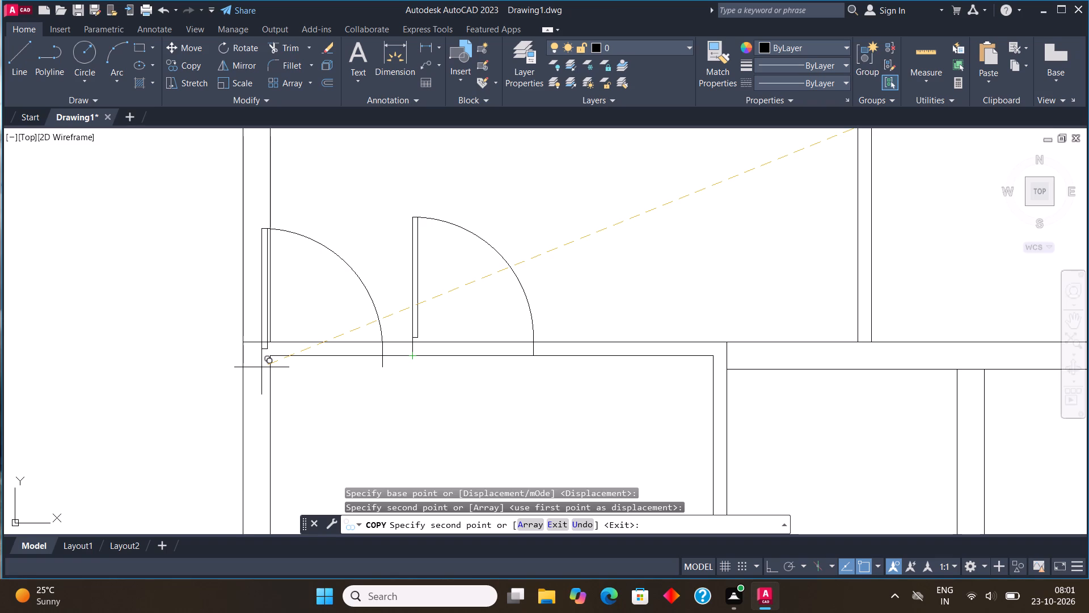
{"action": "key", "text": "Escape"}
Copy the reduced front door from its upper hinge end to the free space outside the side wall, beside the narrow rear room.
{"action": "scroll", "coordinate": [310, 356], "scroll_direction": "down", "scroll_amount": 2}
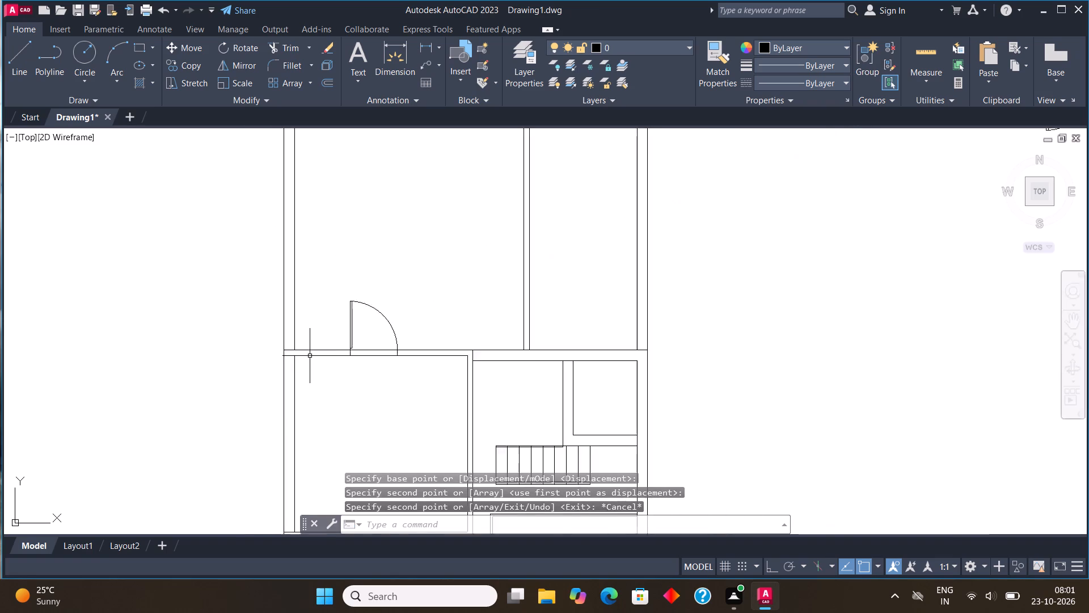
{"action": "scroll", "coordinate": [310, 356], "scroll_direction": "down", "scroll_amount": 2}
{"action": "scroll", "coordinate": [404, 385], "scroll_direction": "down", "scroll_amount": 3}
{"action": "middle_click_drag", "start_coordinate": [407, 385], "coordinate": [407, 341]}
{"action": "scroll", "coordinate": [412, 373], "scroll_direction": "up", "scroll_amount": 4}
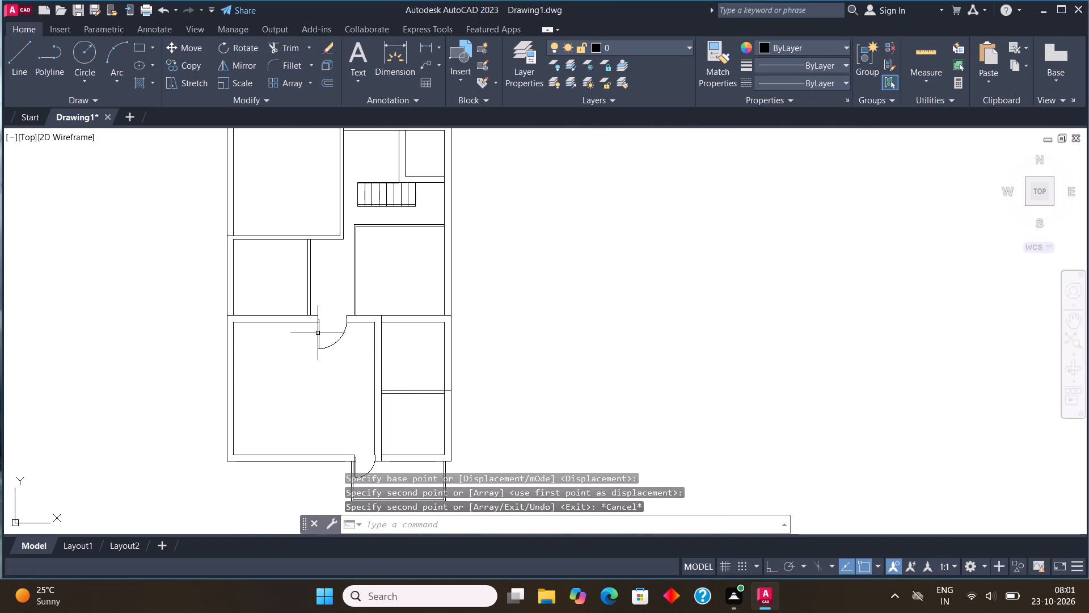
{"action": "scroll", "coordinate": [313, 331], "scroll_direction": "up", "scroll_amount": 2}
{"action": "middle_click_drag", "start_coordinate": [318, 333], "coordinate": [437, 310]}
{"action": "scroll", "coordinate": [437, 302], "scroll_direction": "down", "scroll_amount": 3}
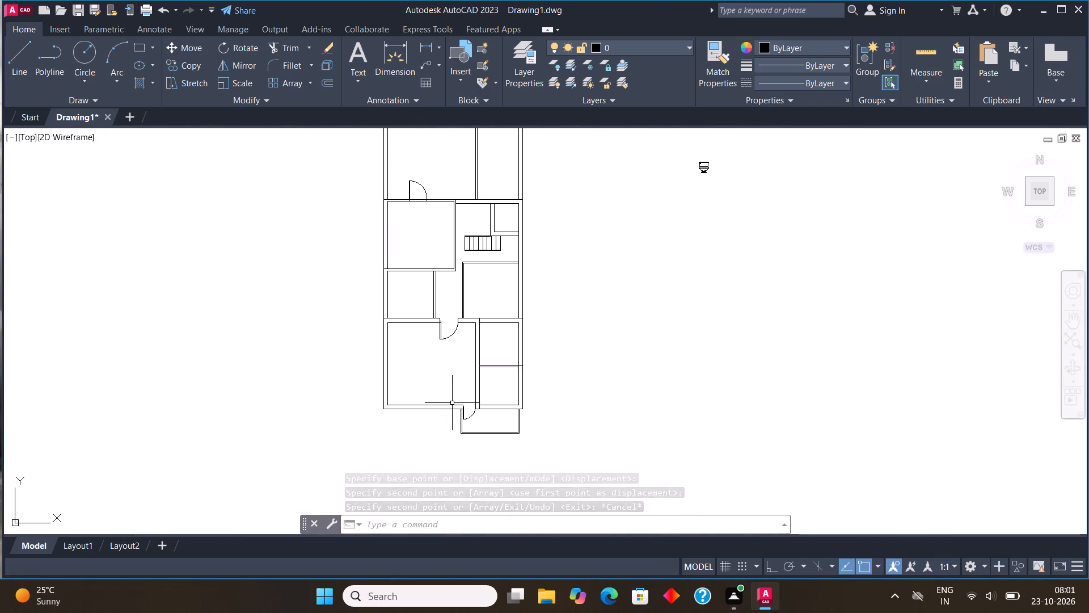
{"action": "scroll", "coordinate": [472, 435], "scroll_direction": "up", "scroll_amount": 3}
{"action": "left_click", "coordinate": [444, 371]}
{"action": "left_click", "coordinate": [176, 68]}
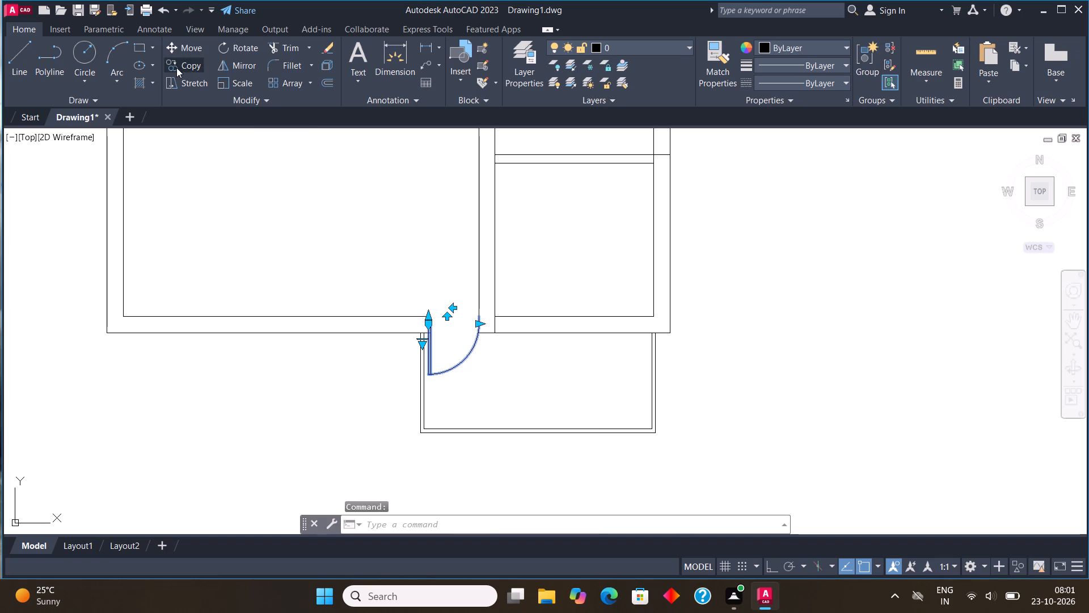
{"action": "left_click", "coordinate": [431, 313]}
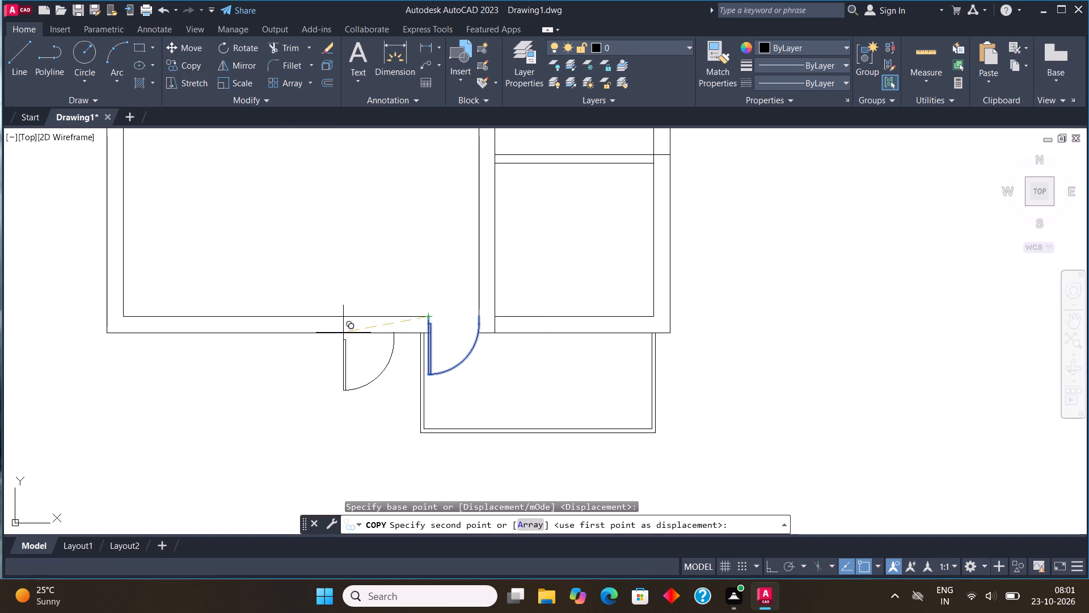
{"action": "scroll", "coordinate": [379, 373], "scroll_direction": "down", "scroll_amount": 3}
{"action": "middle_click_drag", "start_coordinate": [439, 212], "coordinate": [478, 347]}
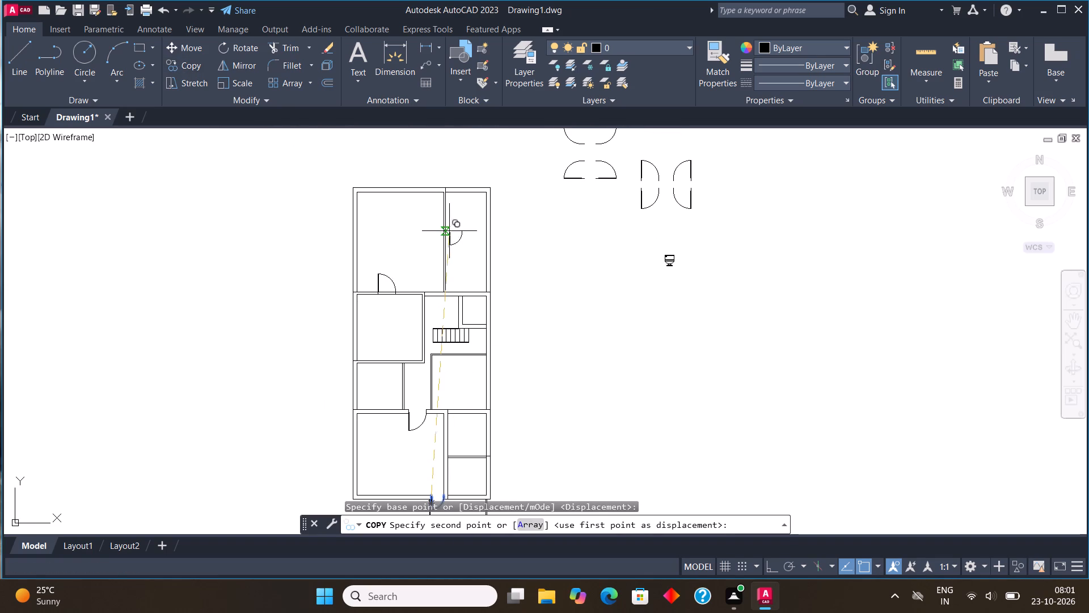
{"action": "scroll", "coordinate": [472, 304], "scroll_direction": "up", "scroll_amount": 1}
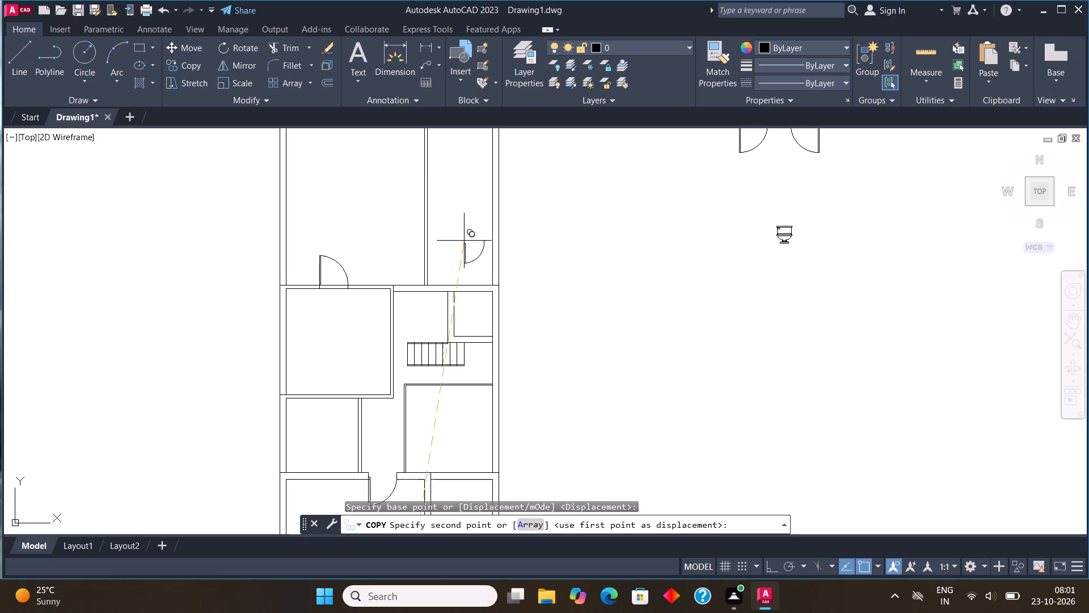
{"action": "middle_click_drag", "start_coordinate": [449, 177], "coordinate": [465, 284]}
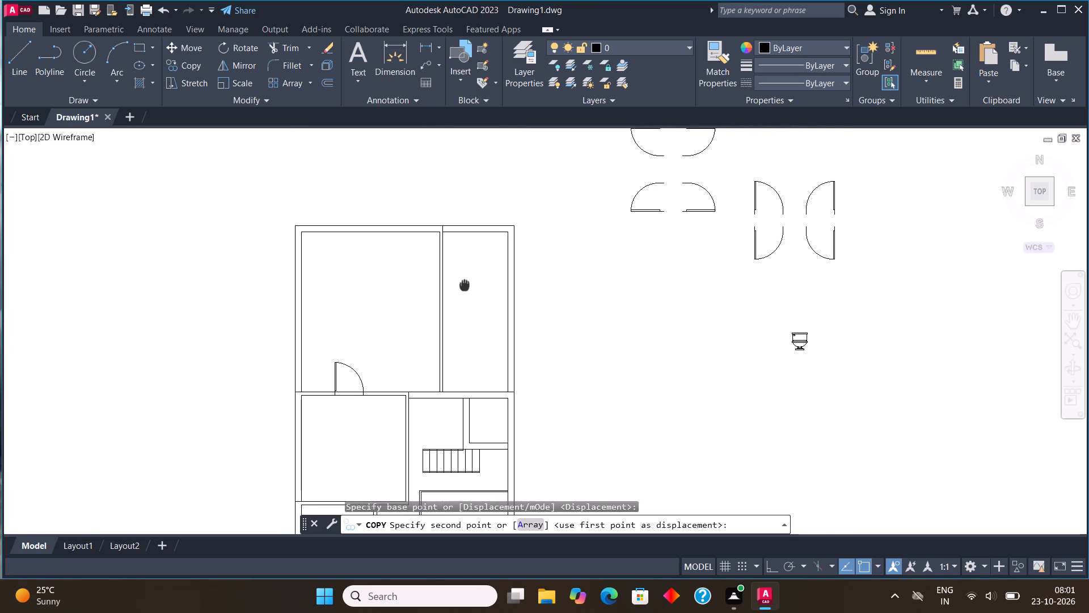
{"action": "middle_click_drag", "start_coordinate": [465, 284], "coordinate": [464, 283]}
{"action": "left_click", "coordinate": [537, 327]}
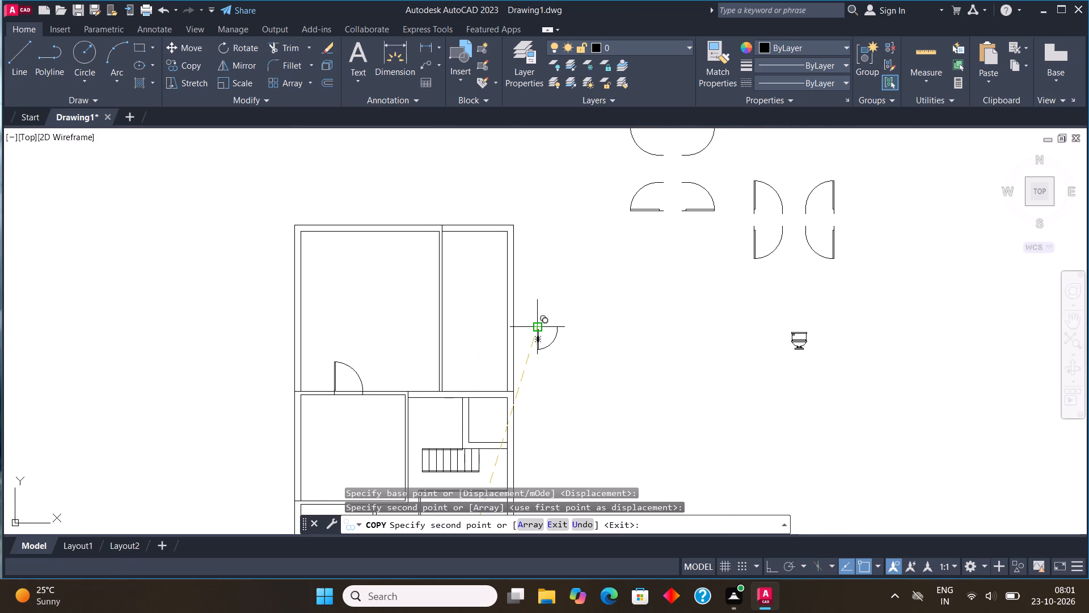
{"action": "key", "text": "Escape"}
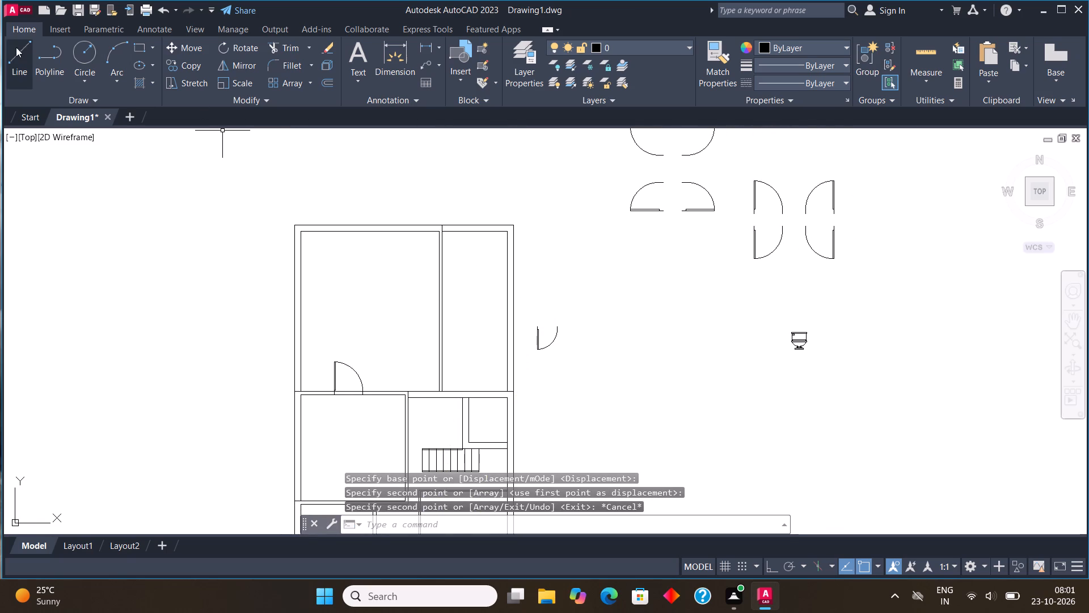
Draw a line 6' up the rear partition from its lower end, continuing 7'3" horizontally across the narrow rear room, with ortho on.
{"action": "left_click", "coordinate": [33, 70]}
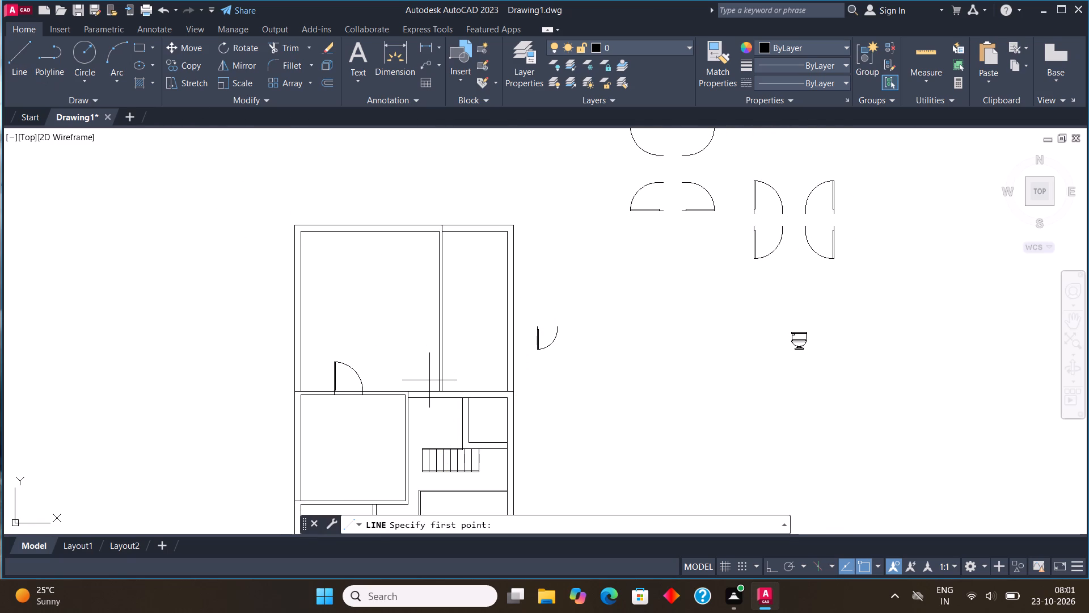
{"action": "scroll", "coordinate": [413, 388], "scroll_direction": "up", "scroll_amount": 1}
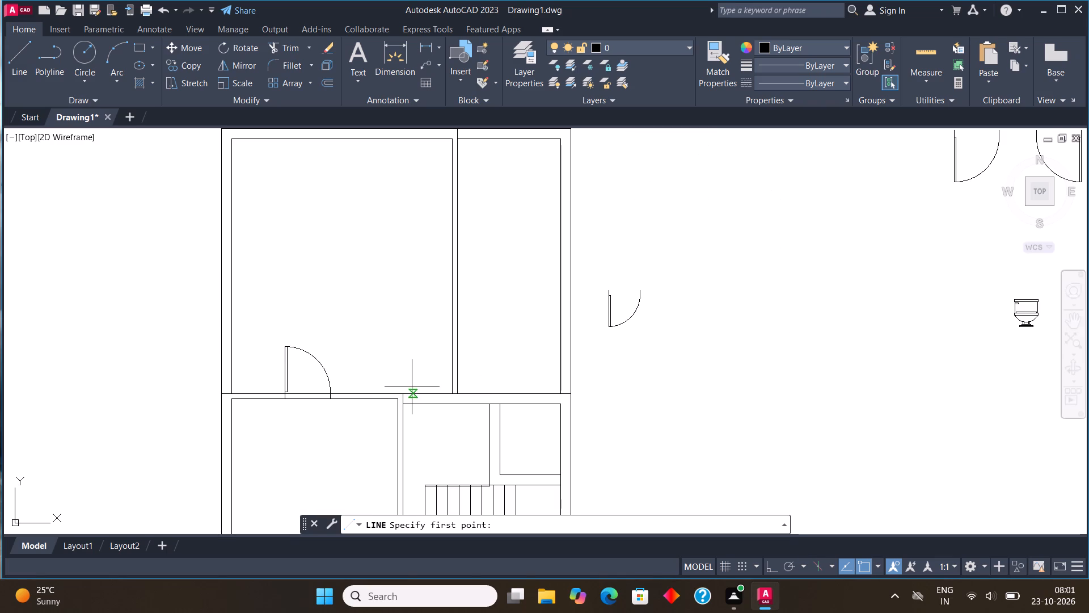
{"action": "left_click", "coordinate": [455, 392]}
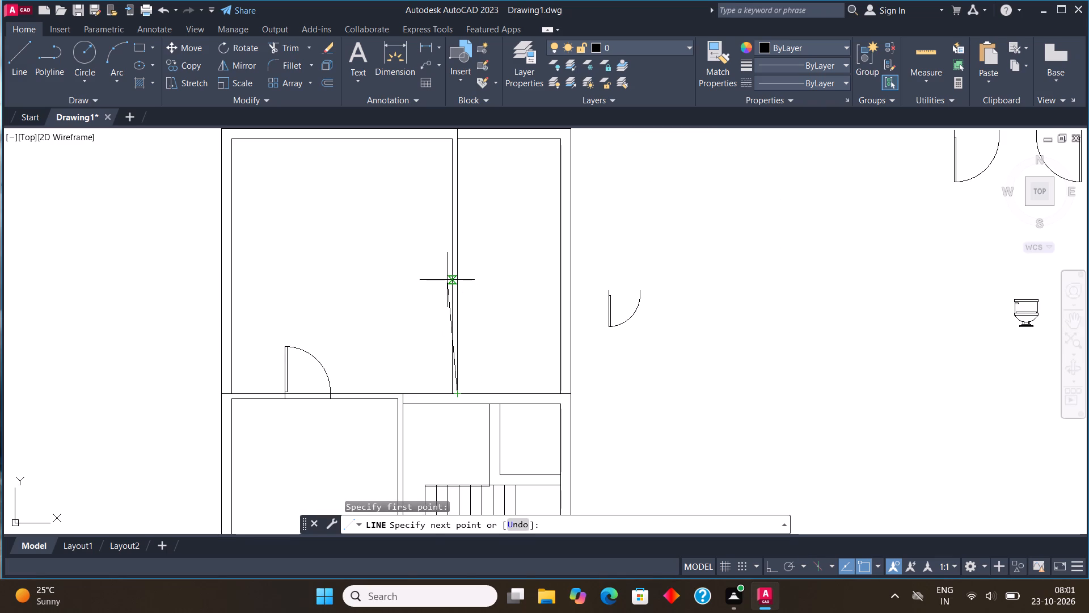
{"action": "key", "text": "F8"}
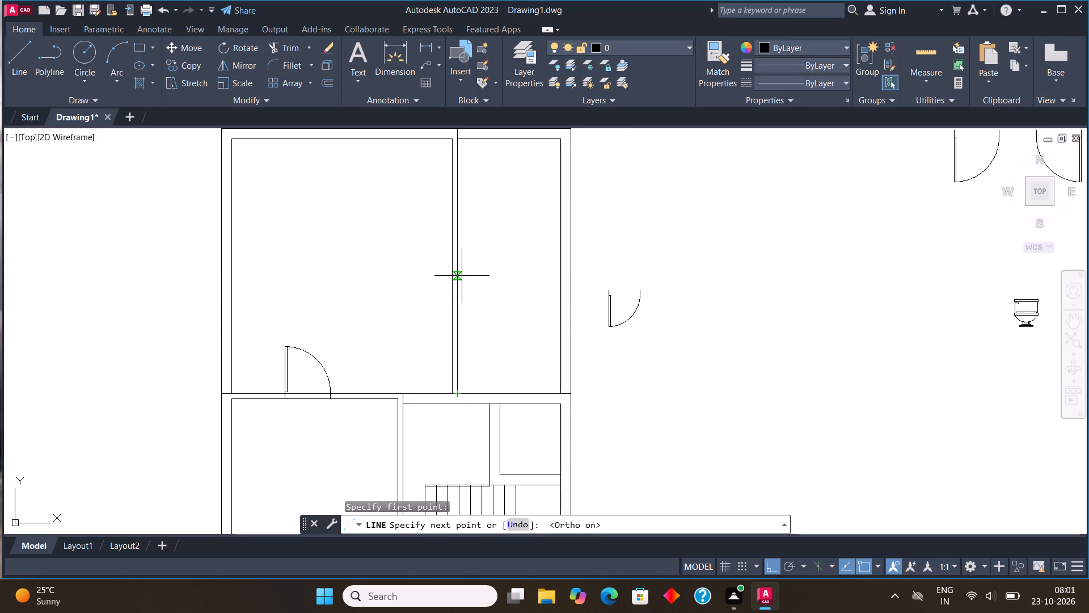
{"action": "type", "text": "6'"}
{"action": "key", "text": "Return"}
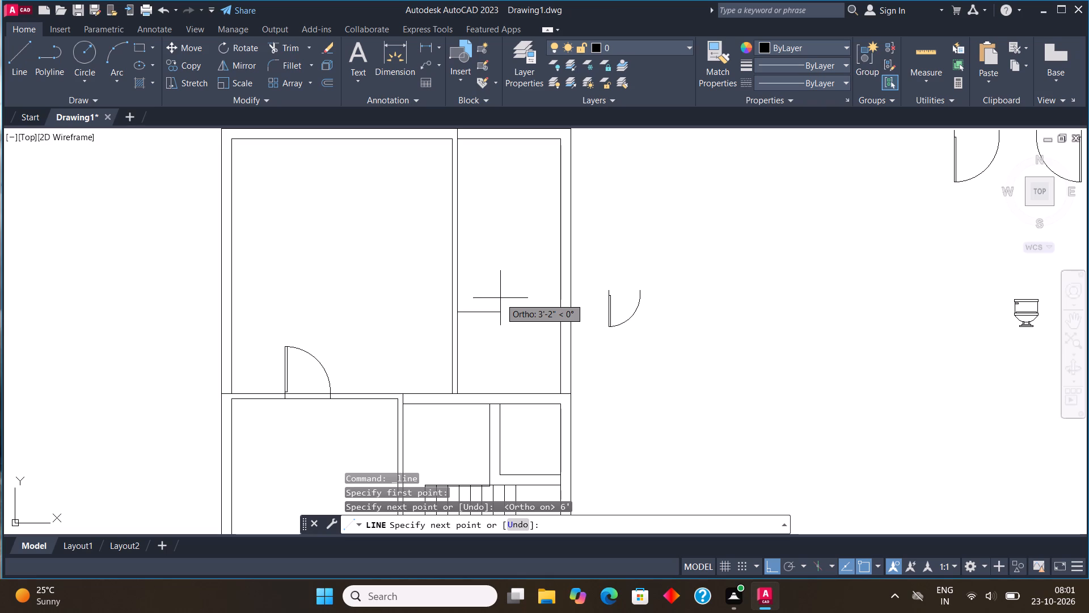
{"action": "type", "text": "7'3'"}
{"action": "key", "text": "Return"}
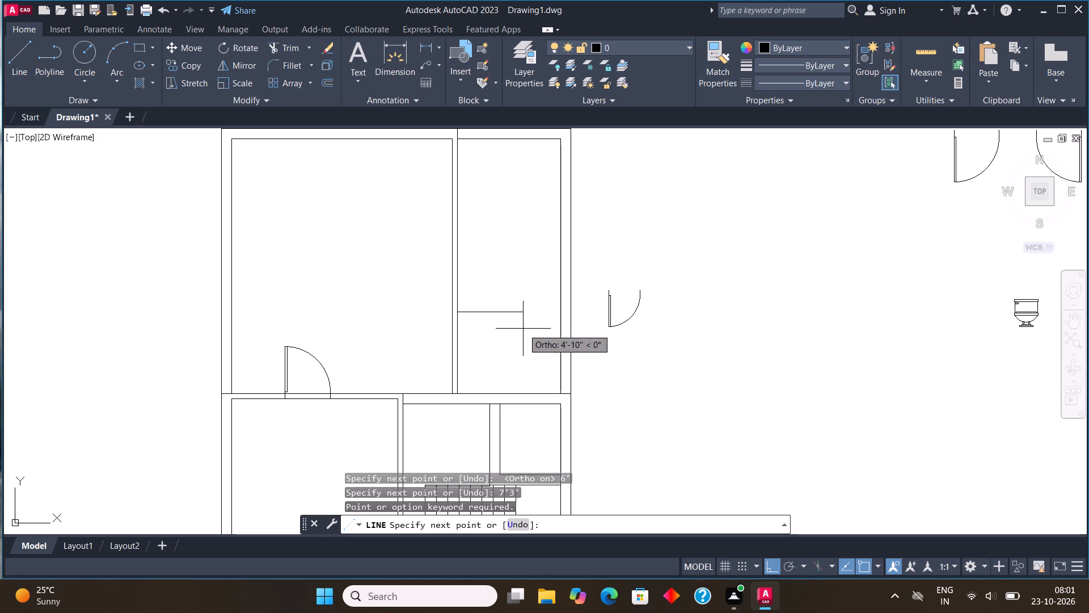
{"action": "type", "text": "7'3\""}
{"action": "key", "text": "Return"}
{"action": "scroll", "coordinate": [523, 329], "scroll_direction": "up", "scroll_amount": 3}
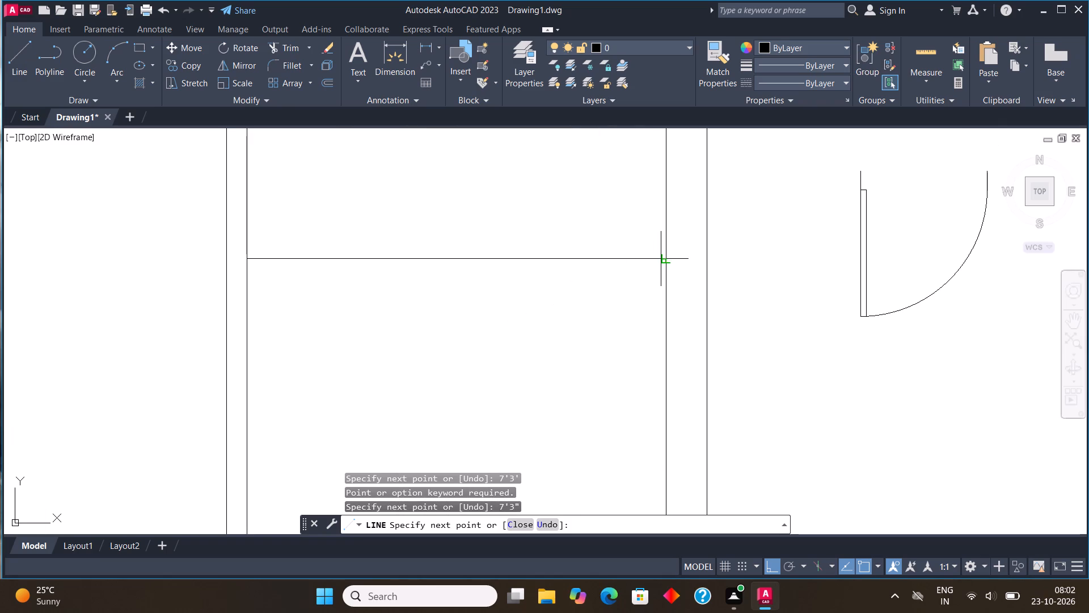
{"action": "left_click", "coordinate": [664, 258]}
{"action": "scroll", "coordinate": [508, 329], "scroll_direction": "down", "scroll_amount": 4}
{"action": "key", "text": "Escape"}
Stretch the free end of the new horizontal line to the inner face of the outer side wall.
{"action": "middle_click_drag", "start_coordinate": [508, 328], "coordinate": [505, 376]}
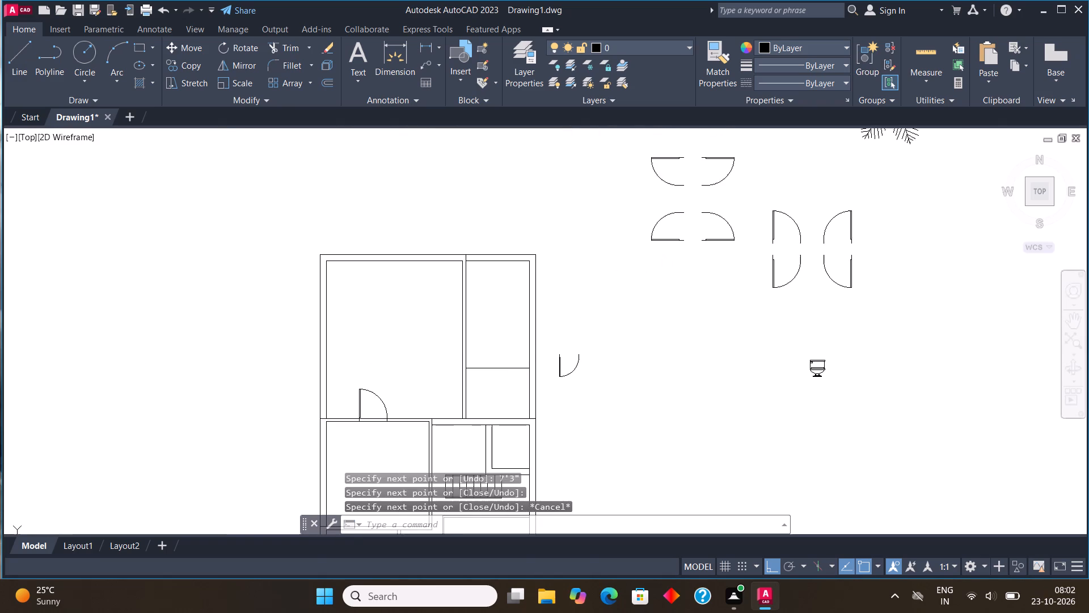
{"action": "scroll", "coordinate": [505, 376], "scroll_direction": "up", "scroll_amount": 1}
{"action": "left_click", "coordinate": [499, 378]}
{"action": "left_click", "coordinate": [484, 332]}
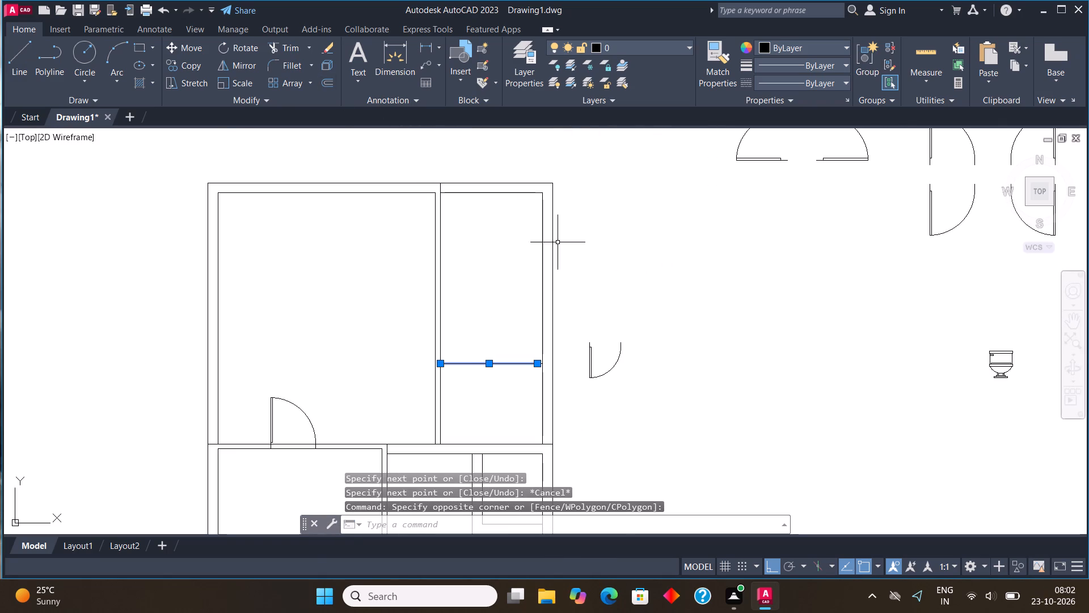
{"action": "scroll", "coordinate": [552, 350], "scroll_direction": "up", "scroll_amount": 3}
{"action": "left_click", "coordinate": [492, 408]}
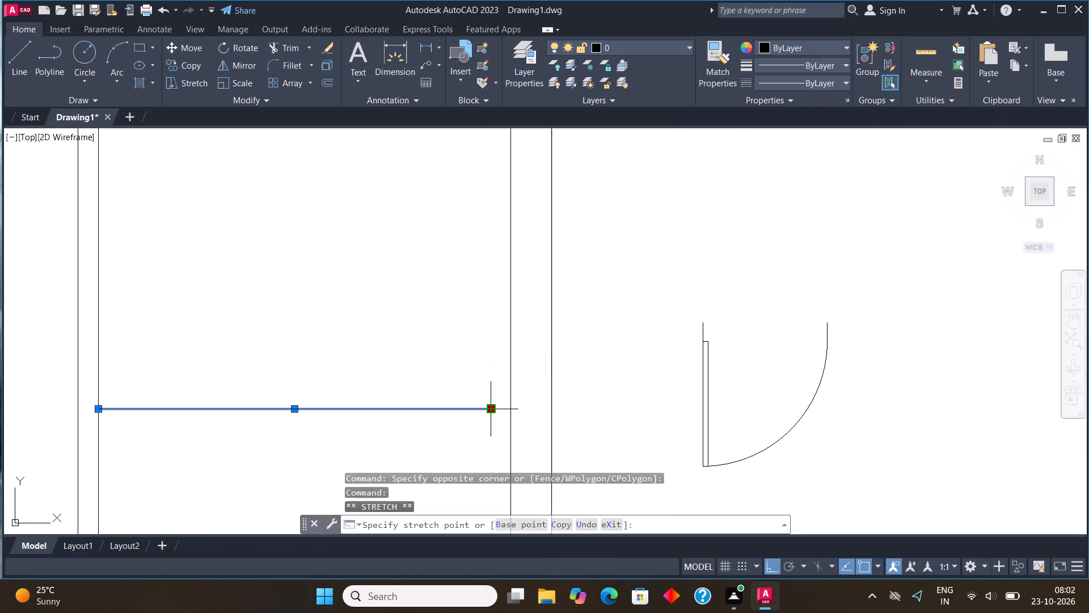
{"action": "left_click", "coordinate": [509, 406]}
{"action": "scroll", "coordinate": [569, 366], "scroll_direction": "down", "scroll_amount": 3}
{"action": "key", "text": "Escape"}
Offset the horizontal line across the narrow rear room 4.5" upward to form a partition wall.
{"action": "left_click", "coordinate": [515, 389]}
{"action": "left_click", "coordinate": [499, 339]}
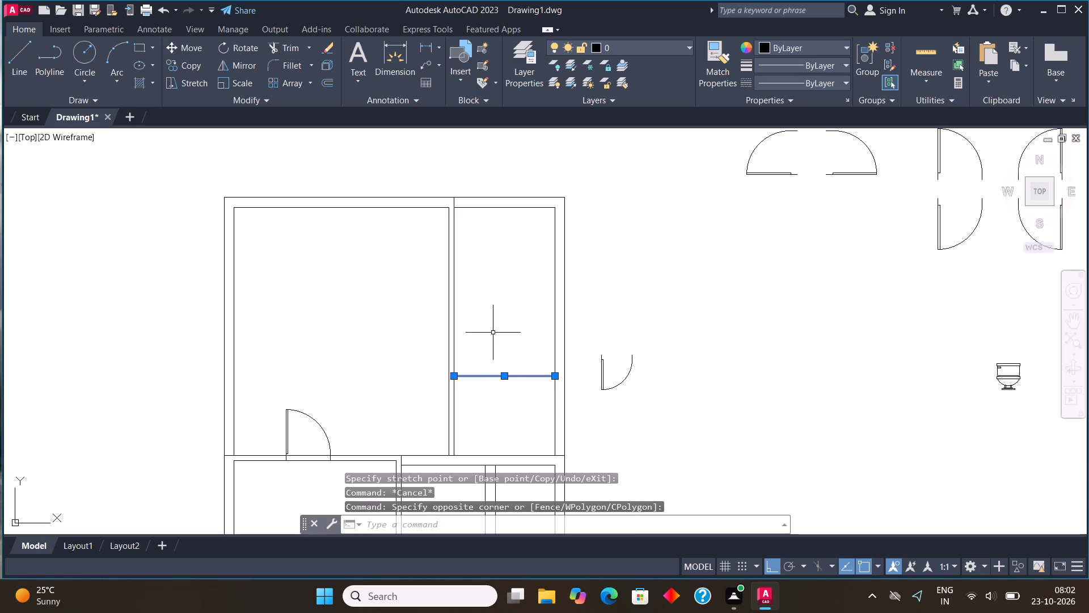
{"action": "left_click", "coordinate": [328, 86]}
{"action": "left_click", "coordinate": [505, 380]}
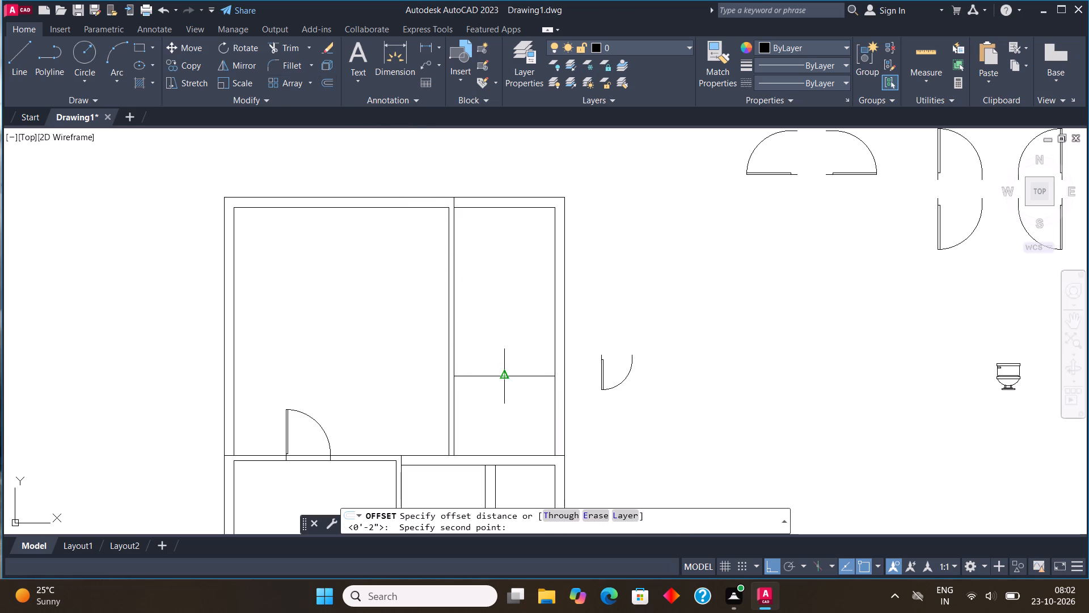
{"action": "type", "text": "4.5\""}
{"action": "key", "text": "Return"}
{"action": "left_click", "coordinate": [515, 313]}
{"action": "key", "text": "Escape"}
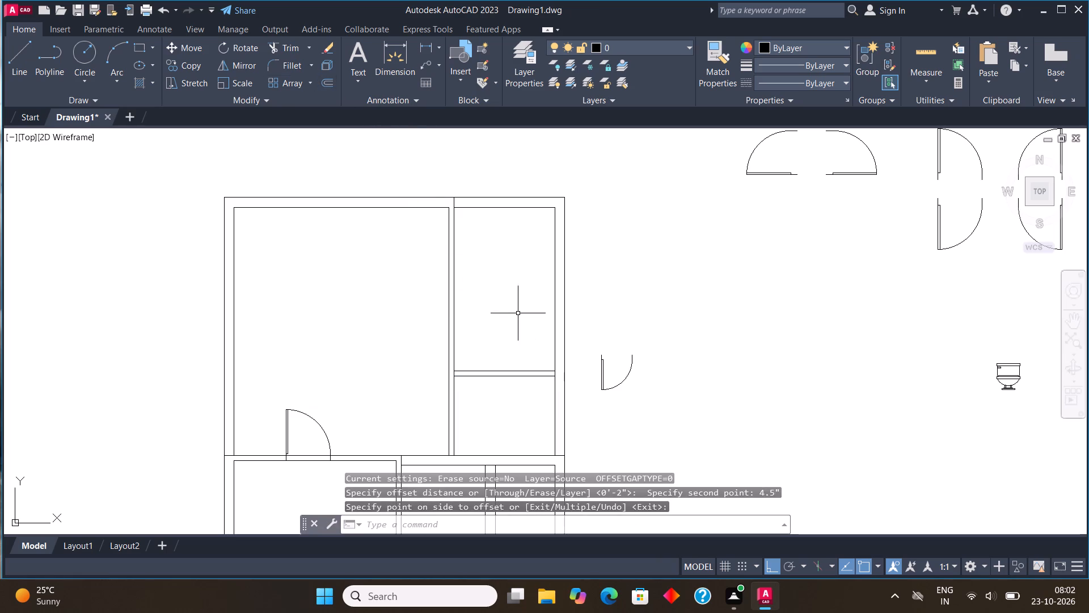
Move the spare door copy by its upper hinge end onto the narrow rear room's new partition, near the inner wall, with ortho off.
{"action": "left_click", "coordinate": [600, 366]}
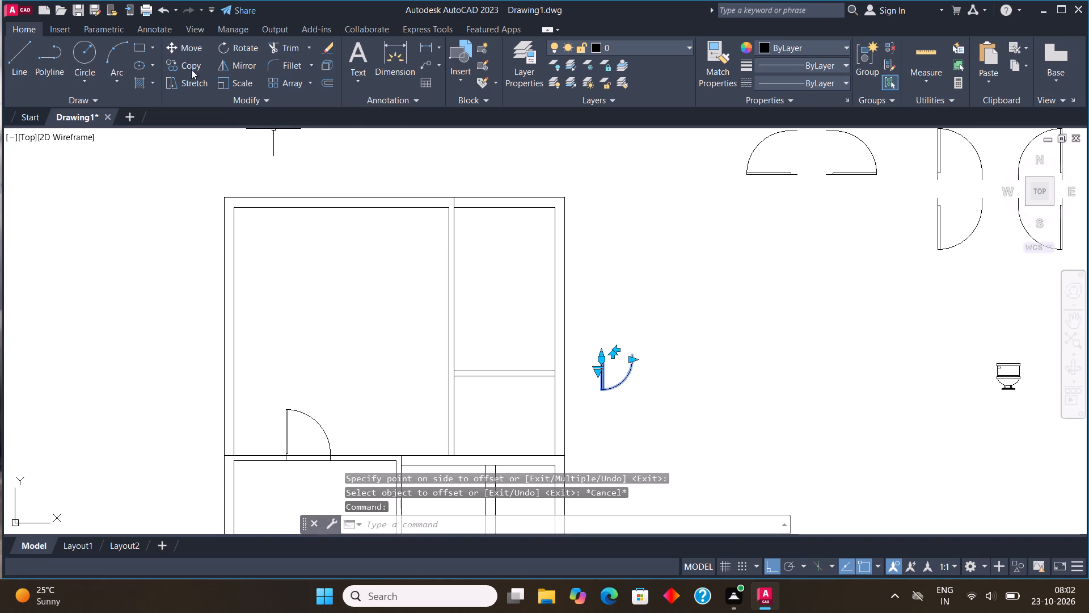
{"action": "left_click", "coordinate": [183, 45]}
{"action": "scroll", "coordinate": [602, 359], "scroll_direction": "up", "scroll_amount": 3}
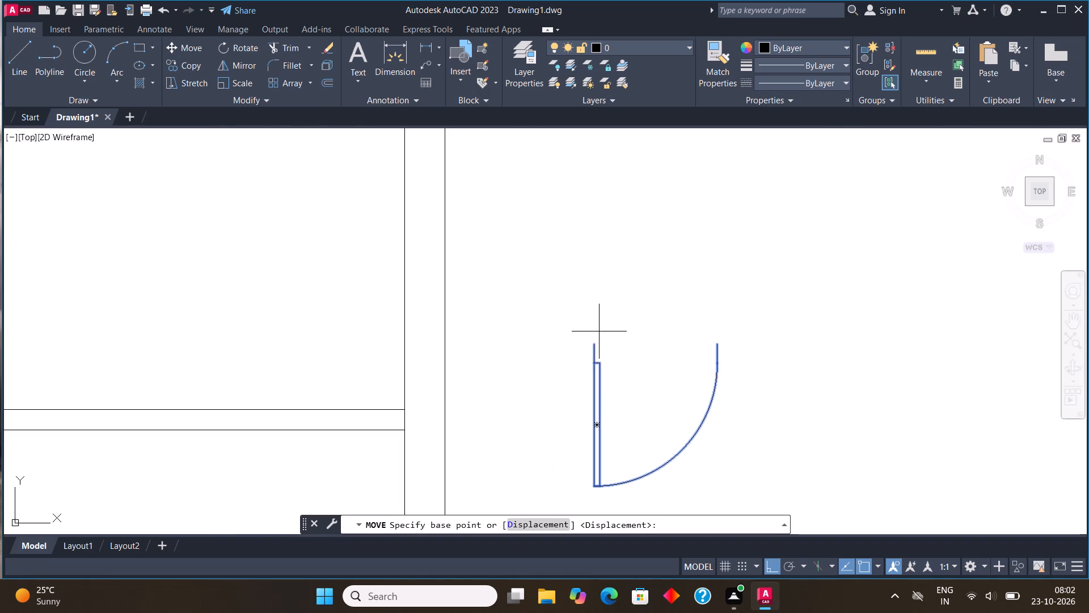
{"action": "left_click", "coordinate": [597, 346]}
{"action": "scroll", "coordinate": [694, 295], "scroll_direction": "down", "scroll_amount": 3}
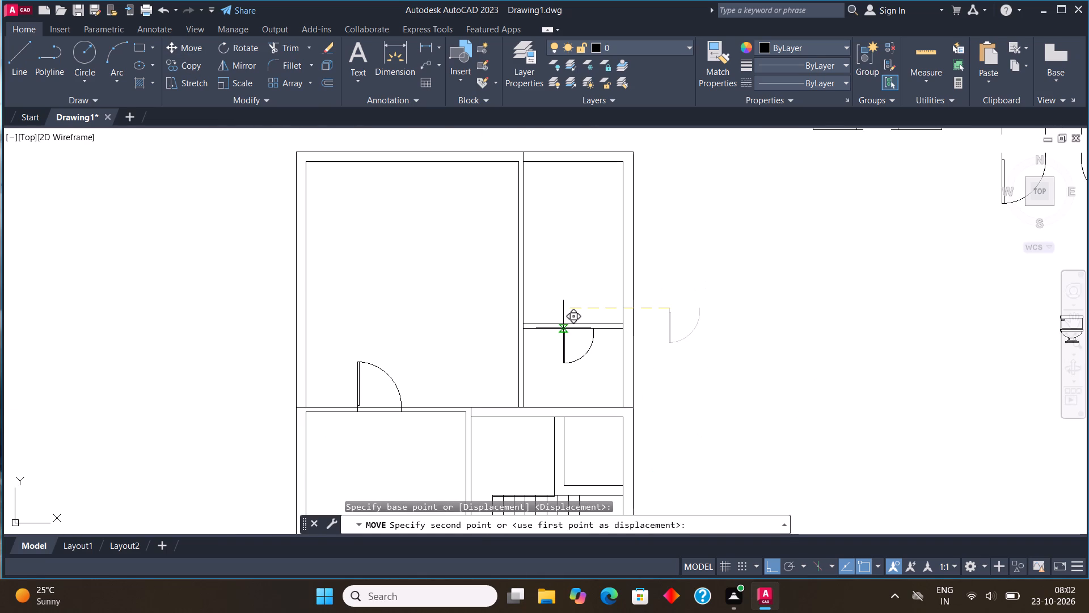
{"action": "key", "text": "F8"}
{"action": "scroll", "coordinate": [537, 334], "scroll_direction": "up", "scroll_amount": 3}
{"action": "left_click", "coordinate": [496, 299]}
{"action": "scroll", "coordinate": [407, 329], "scroll_direction": "down", "scroll_amount": 3}
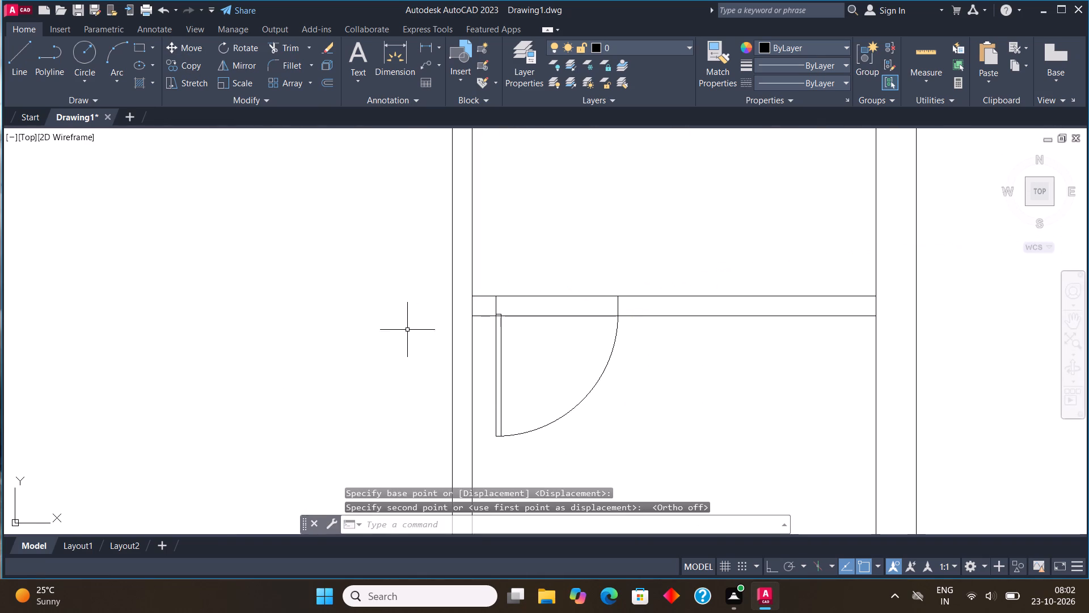
Cut a doorway near the upper end of the long rear partition by drawing a rectangle across it and trimming the wall lines between.
{"action": "scroll", "coordinate": [407, 324], "scroll_direction": "down", "scroll_amount": 2}
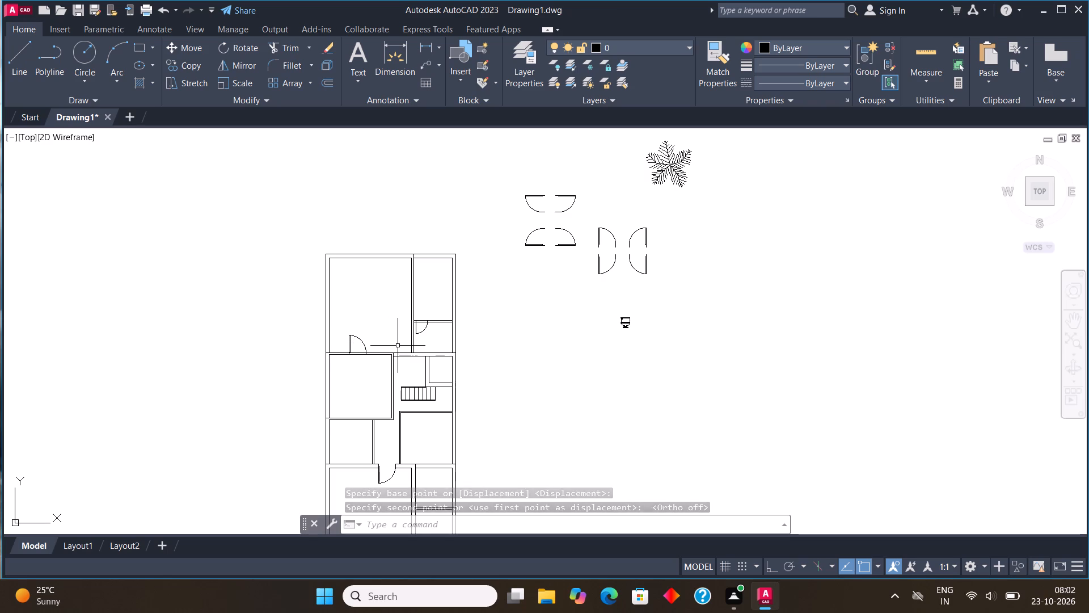
{"action": "middle_click_drag", "start_coordinate": [399, 347], "coordinate": [413, 357]}
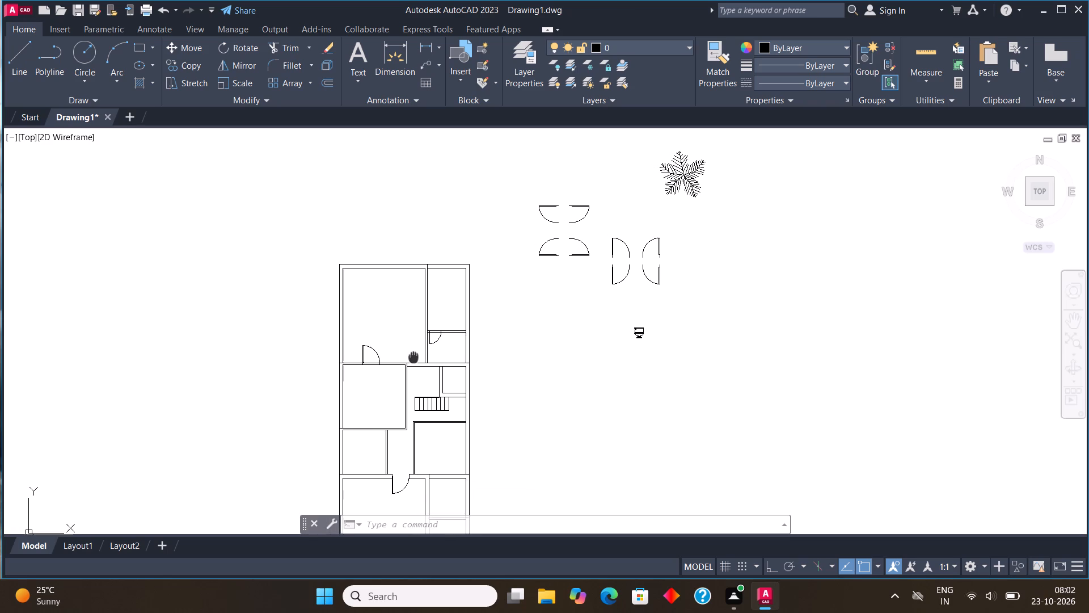
{"action": "middle_click_drag", "start_coordinate": [413, 357], "coordinate": [455, 387]}
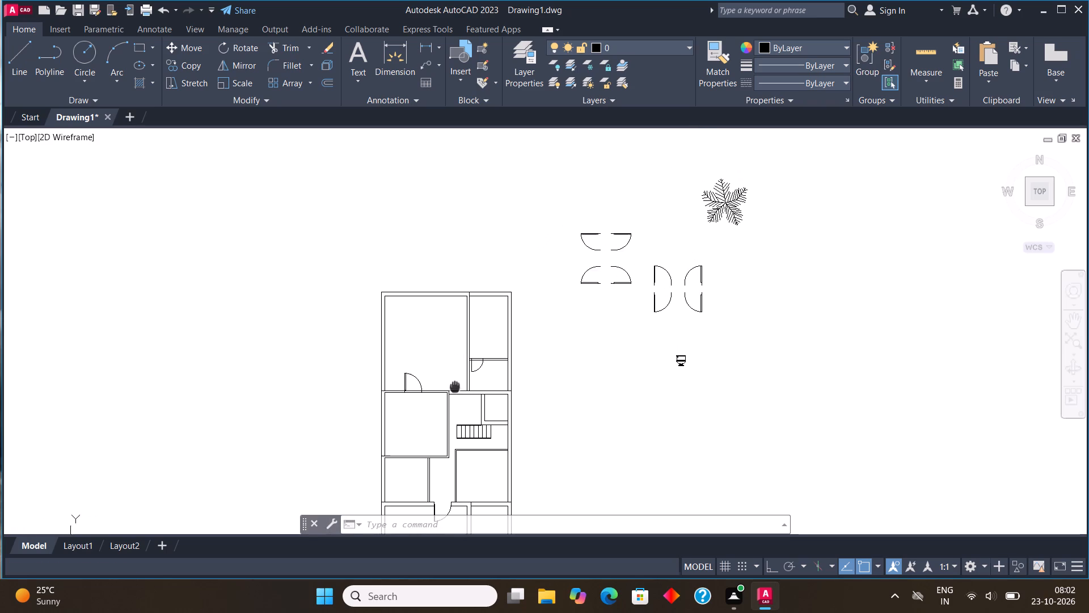
{"action": "middle_click_drag", "start_coordinate": [455, 387], "coordinate": [454, 387]}
{"action": "scroll", "coordinate": [477, 306], "scroll_direction": "up", "scroll_amount": 4}
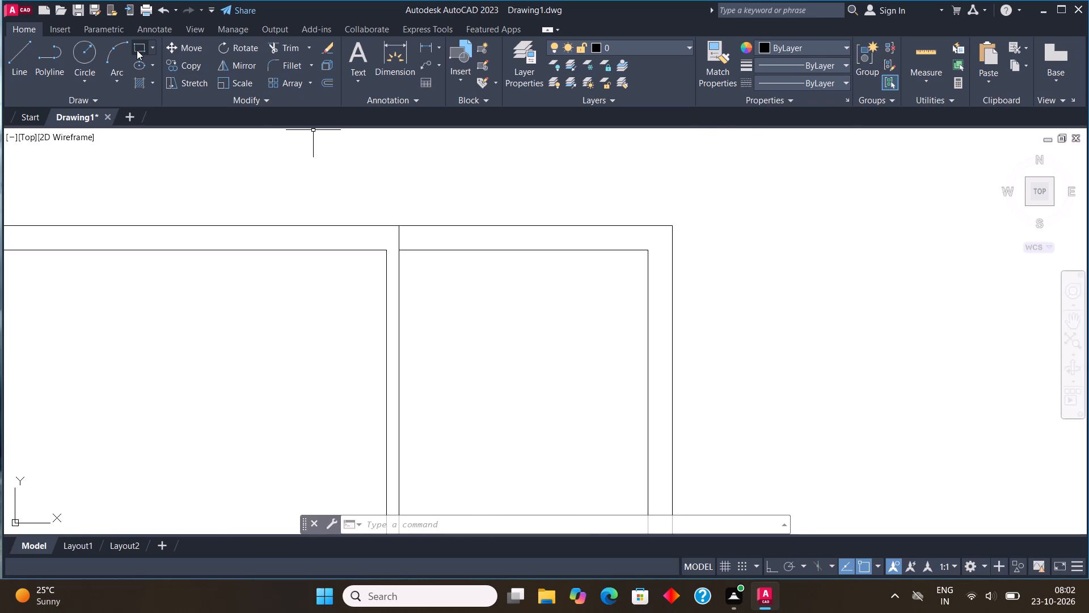
{"action": "left_click", "coordinate": [137, 50]}
{"action": "middle_click_drag", "start_coordinate": [477, 398], "coordinate": [514, 347]}
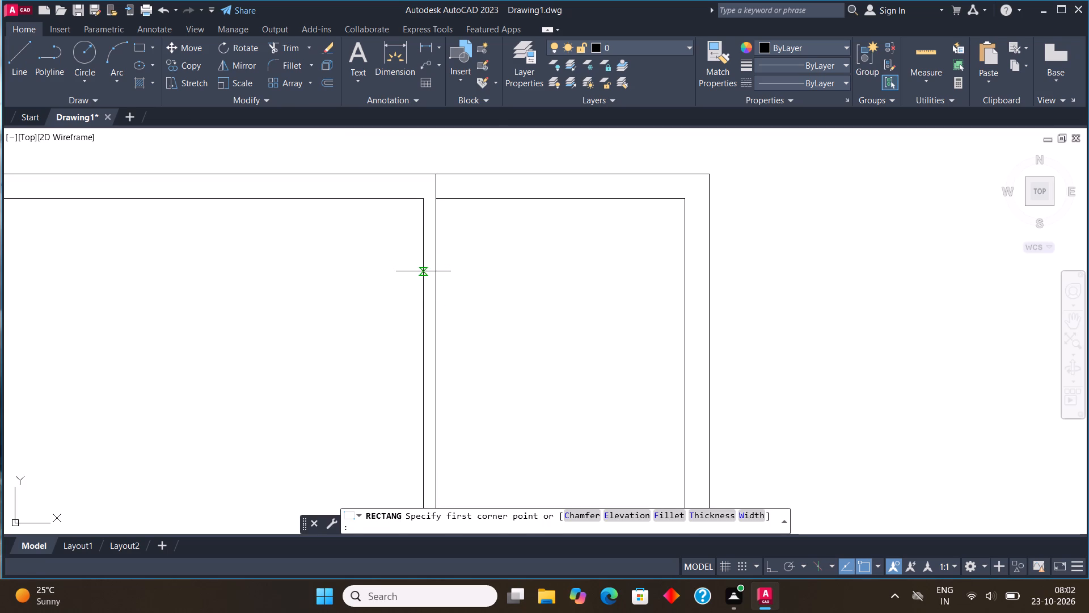
{"action": "left_click", "coordinate": [423, 273]}
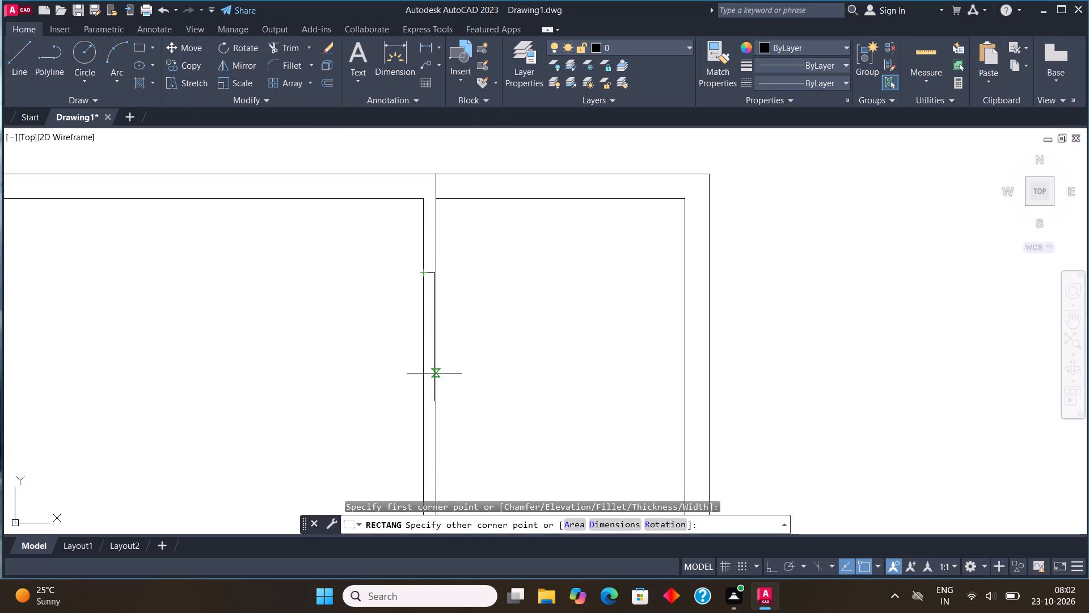
{"action": "left_click", "coordinate": [433, 358]}
{"action": "left_click", "coordinate": [288, 49]}
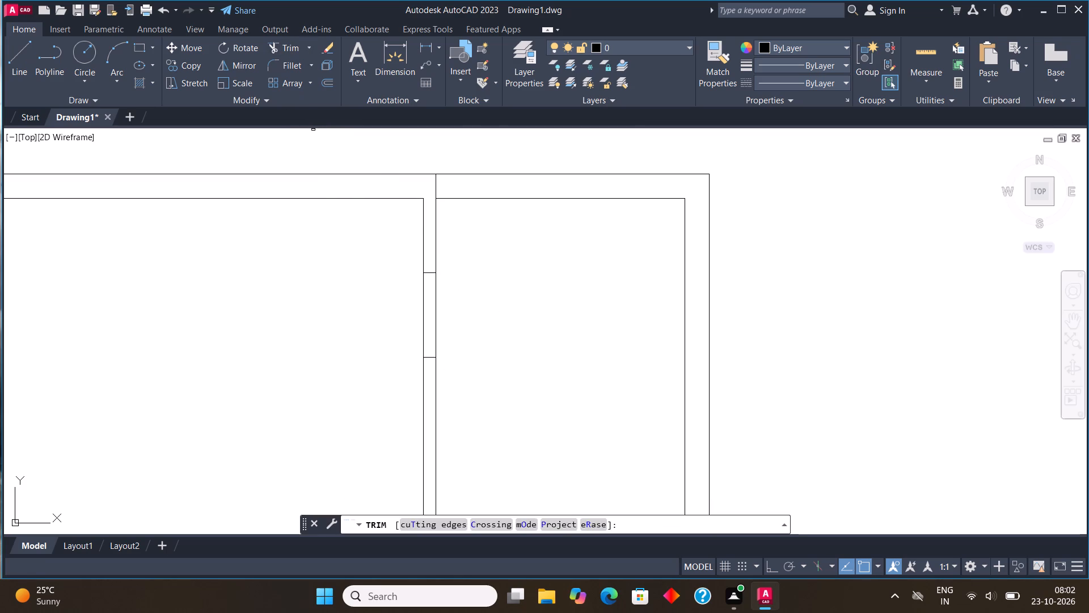
{"action": "left_click_drag", "start_coordinate": [374, 329], "coordinate": [457, 303]}
{"action": "scroll", "coordinate": [415, 274], "scroll_direction": "down", "scroll_amount": 3}
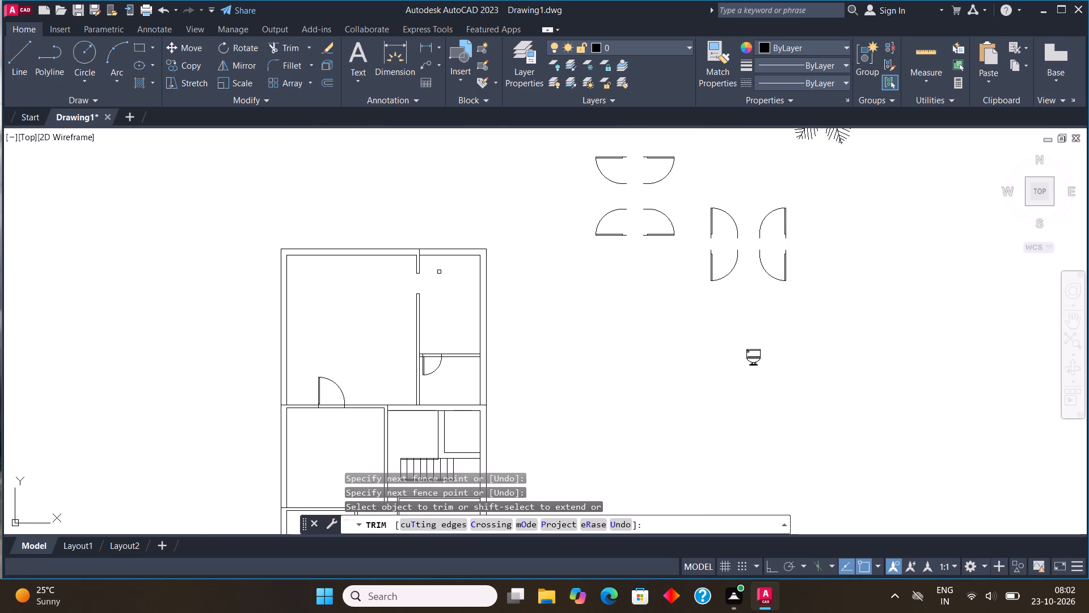
{"action": "key", "text": "Escape"}
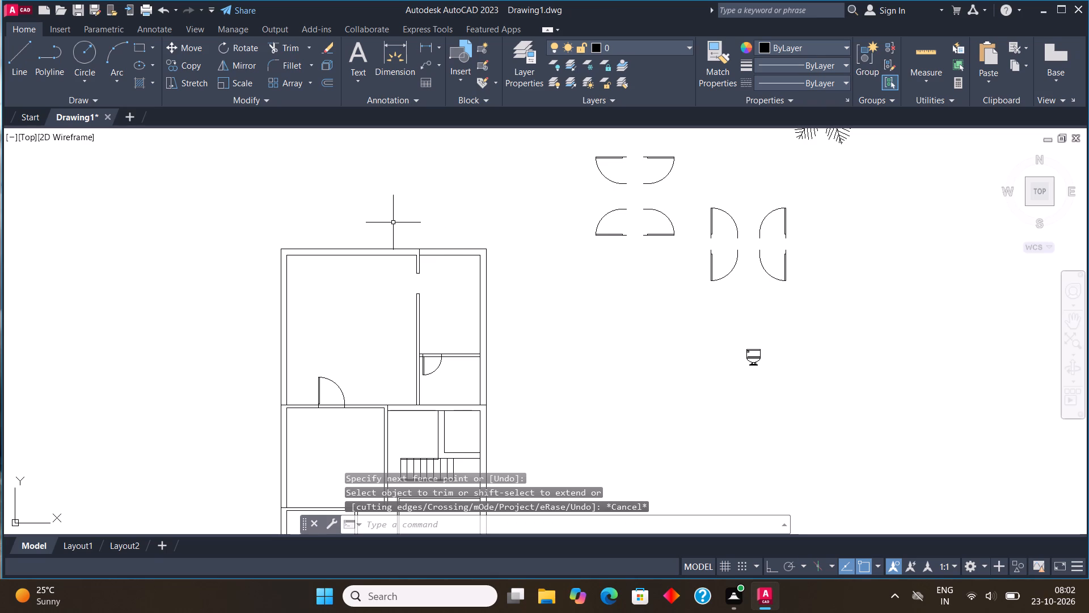
Cut an opening in the small room's side wall above the staircase by drawing a rectangle across it and trimming the wall lines between.
{"action": "scroll", "coordinate": [400, 222], "scroll_direction": "down", "scroll_amount": 1}
{"action": "scroll", "coordinate": [421, 382], "scroll_direction": "up", "scroll_amount": 1}
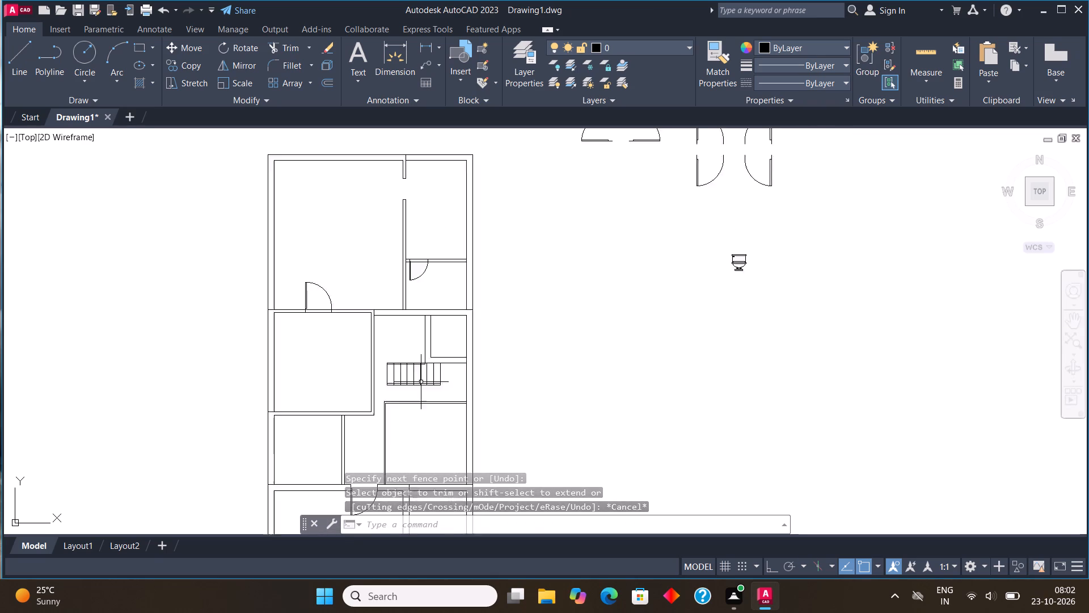
{"action": "scroll", "coordinate": [420, 381], "scroll_direction": "up", "scroll_amount": 2}
{"action": "scroll", "coordinate": [448, 301], "scroll_direction": "up", "scroll_amount": 1}
{"action": "middle_click_drag", "start_coordinate": [444, 305], "coordinate": [425, 385]}
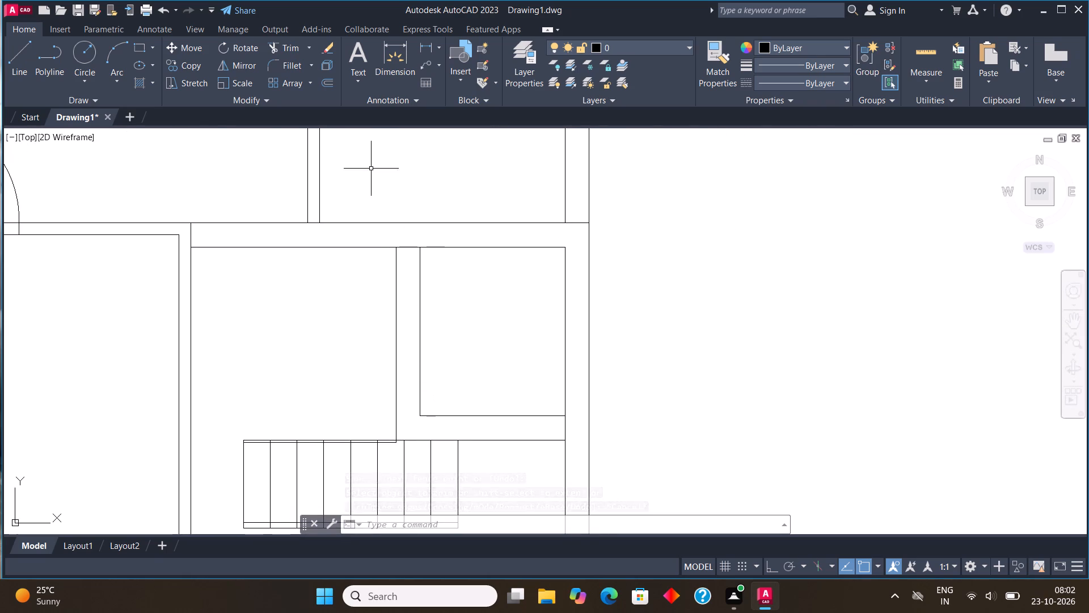
{"action": "left_click", "coordinate": [134, 48]}
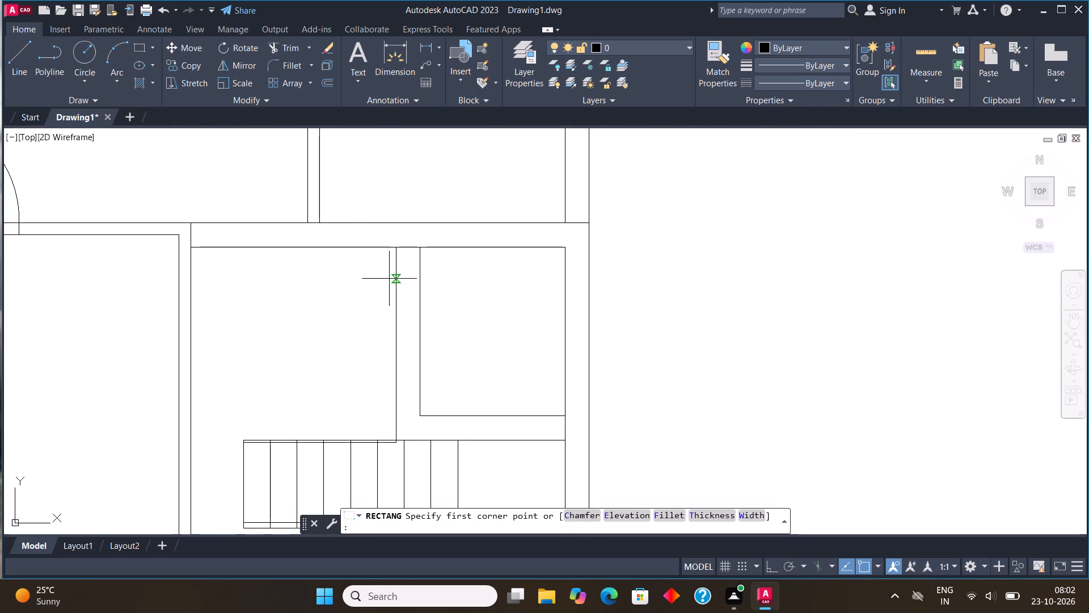
{"action": "left_click", "coordinate": [400, 276]}
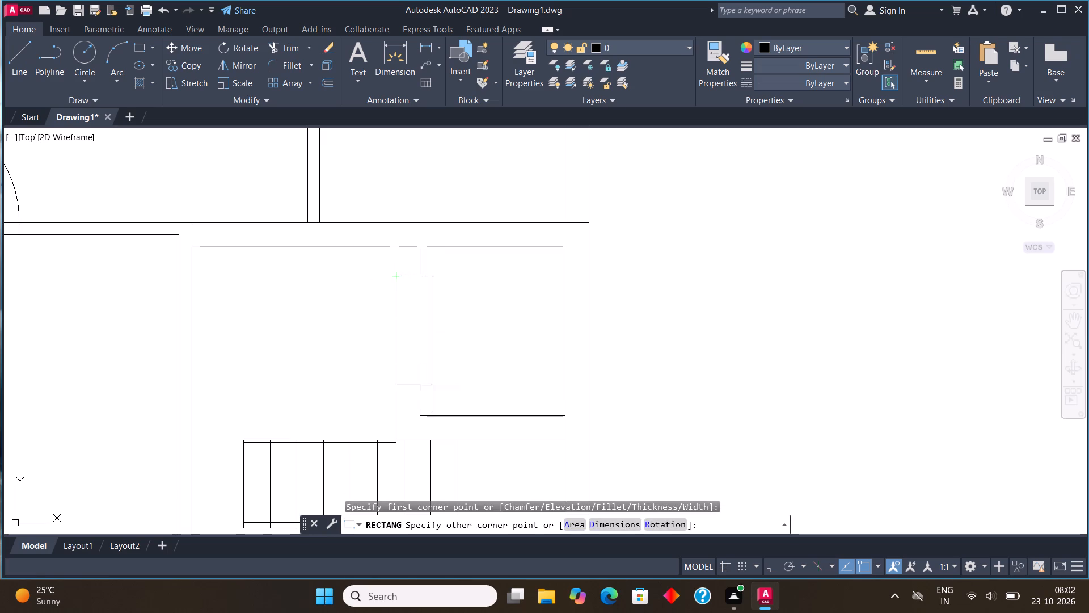
{"action": "left_click", "coordinate": [420, 393]}
{"action": "left_click", "coordinate": [284, 45]}
{"action": "left_click_drag", "start_coordinate": [346, 292], "coordinate": [357, 303]}
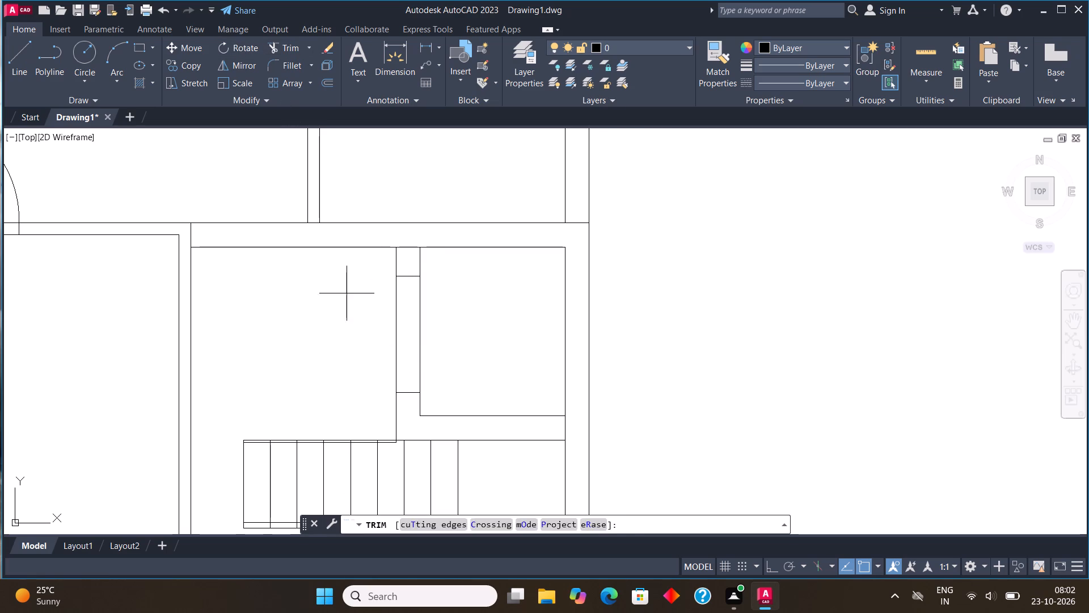
{"action": "left_click_drag", "start_coordinate": [357, 303], "coordinate": [442, 303]}
{"action": "key", "text": "Escape"}
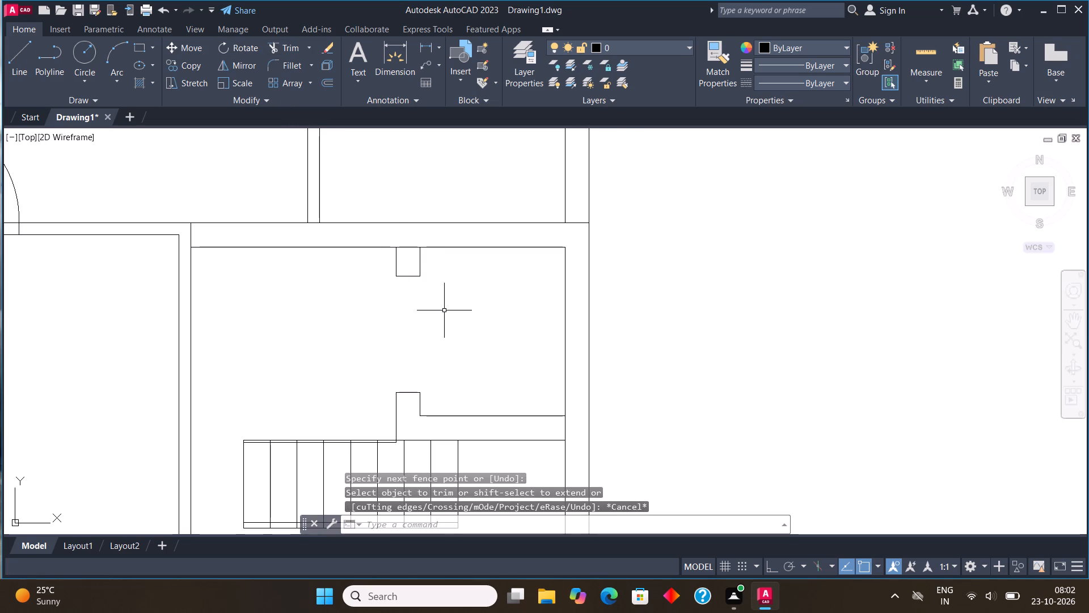
Copy the reduced front door from its upper hinge end onto the partition between the two small front side rooms, near the inner wall.
{"action": "scroll", "coordinate": [432, 312], "scroll_direction": "down", "scroll_amount": 1}
{"action": "middle_click_drag", "start_coordinate": [453, 372], "coordinate": [459, 280]}
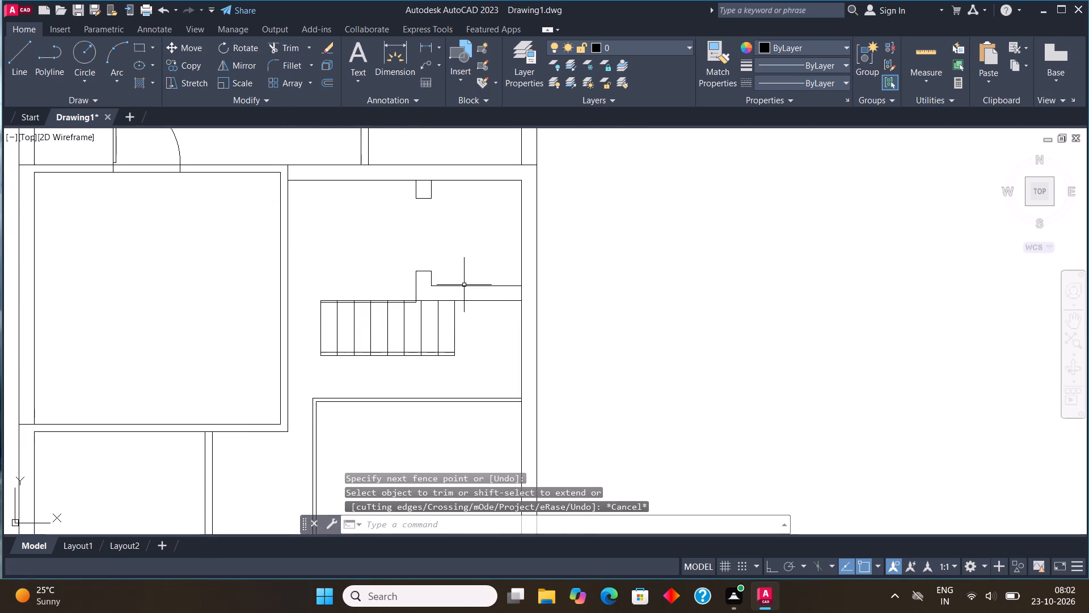
{"action": "scroll", "coordinate": [448, 322], "scroll_direction": "down", "scroll_amount": 2}
{"action": "middle_click_drag", "start_coordinate": [470, 375], "coordinate": [467, 341]}
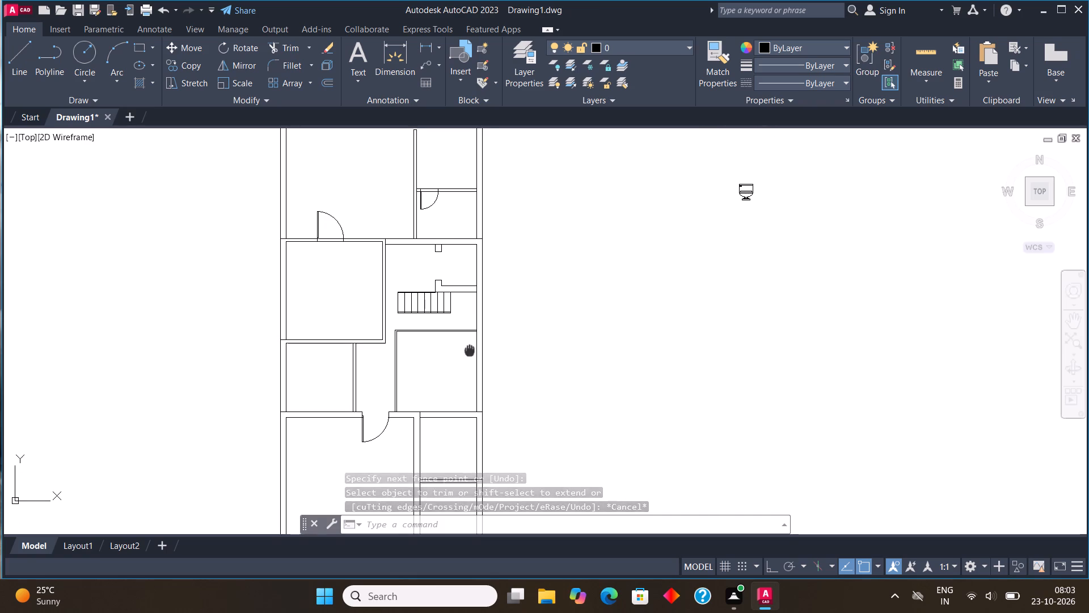
{"action": "middle_click_drag", "start_coordinate": [467, 341], "coordinate": [463, 255]}
{"action": "middle_click_drag", "start_coordinate": [458, 416], "coordinate": [448, 379]}
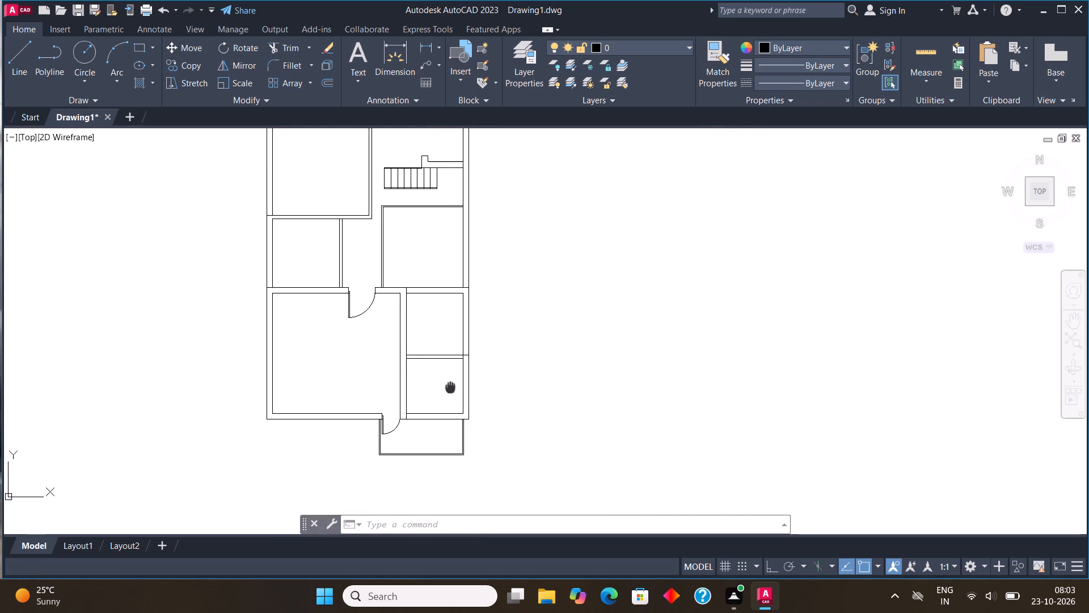
{"action": "middle_click_drag", "start_coordinate": [448, 379], "coordinate": [441, 353]}
{"action": "scroll", "coordinate": [445, 358], "scroll_direction": "down", "scroll_amount": 1}
{"action": "scroll", "coordinate": [442, 355], "scroll_direction": "up", "scroll_amount": 2}
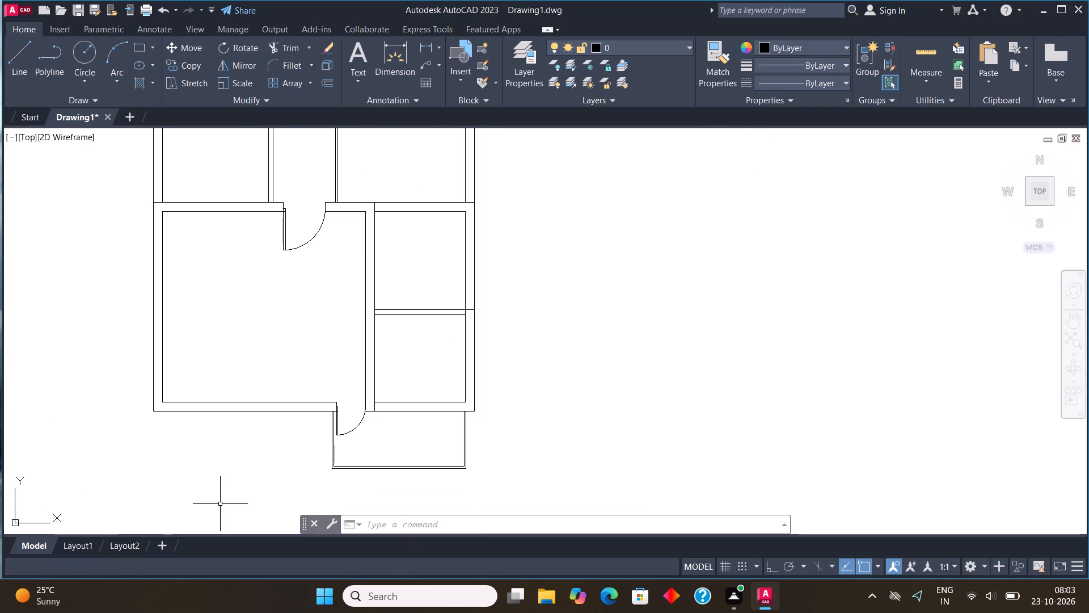
{"action": "left_click", "coordinate": [356, 429]}
{"action": "left_click", "coordinate": [195, 66]}
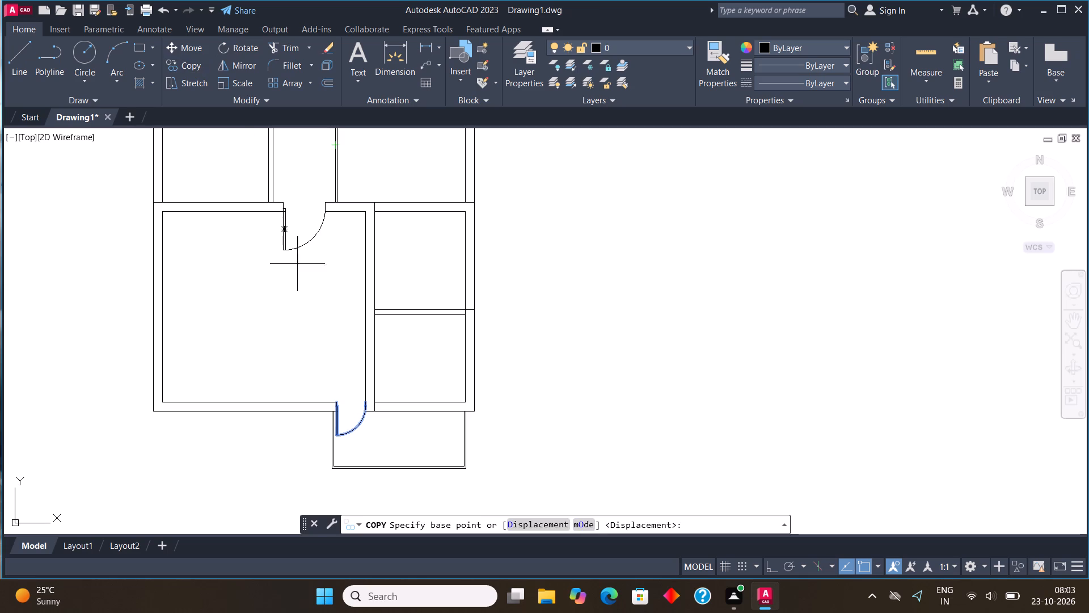
{"action": "scroll", "coordinate": [331, 364], "scroll_direction": "up", "scroll_amount": 2}
{"action": "left_click", "coordinate": [341, 461]}
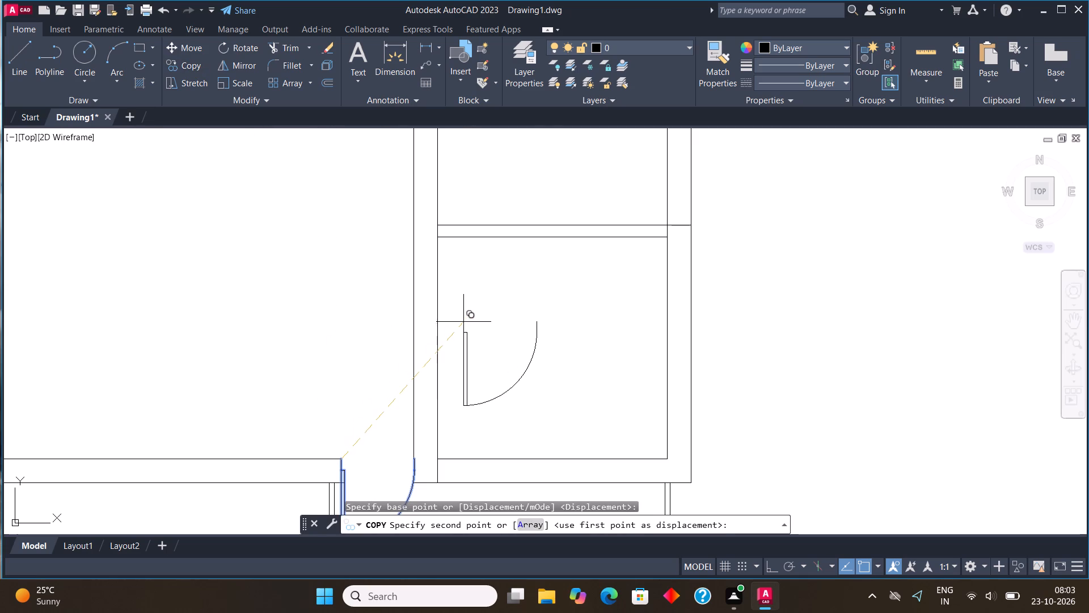
{"action": "scroll", "coordinate": [463, 321], "scroll_direction": "down", "scroll_amount": 2}
{"action": "scroll", "coordinate": [471, 288], "scroll_direction": "up", "scroll_amount": 3}
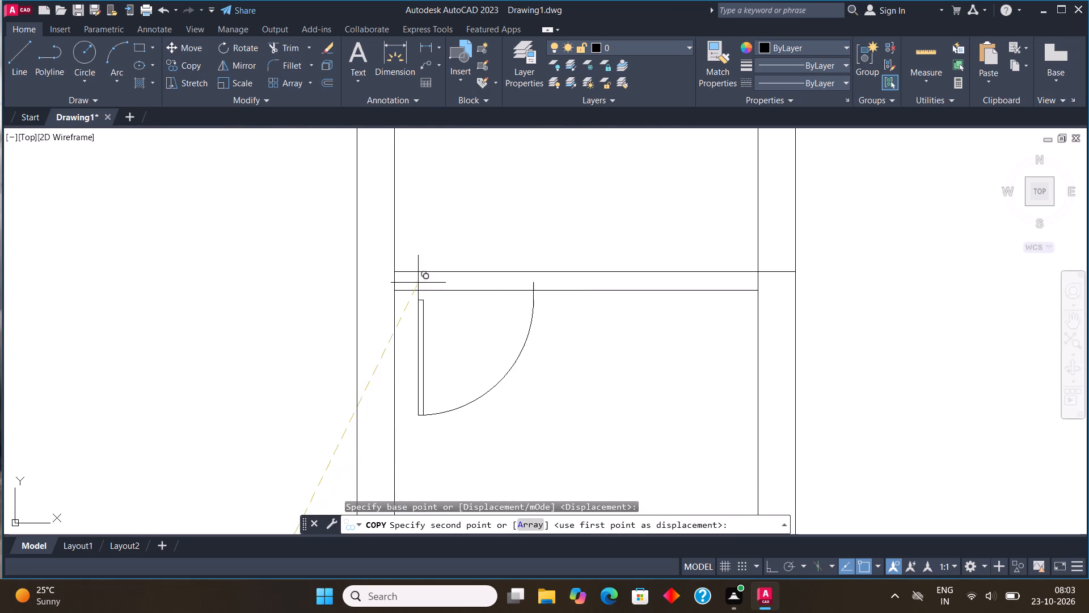
{"action": "left_click", "coordinate": [411, 275]}
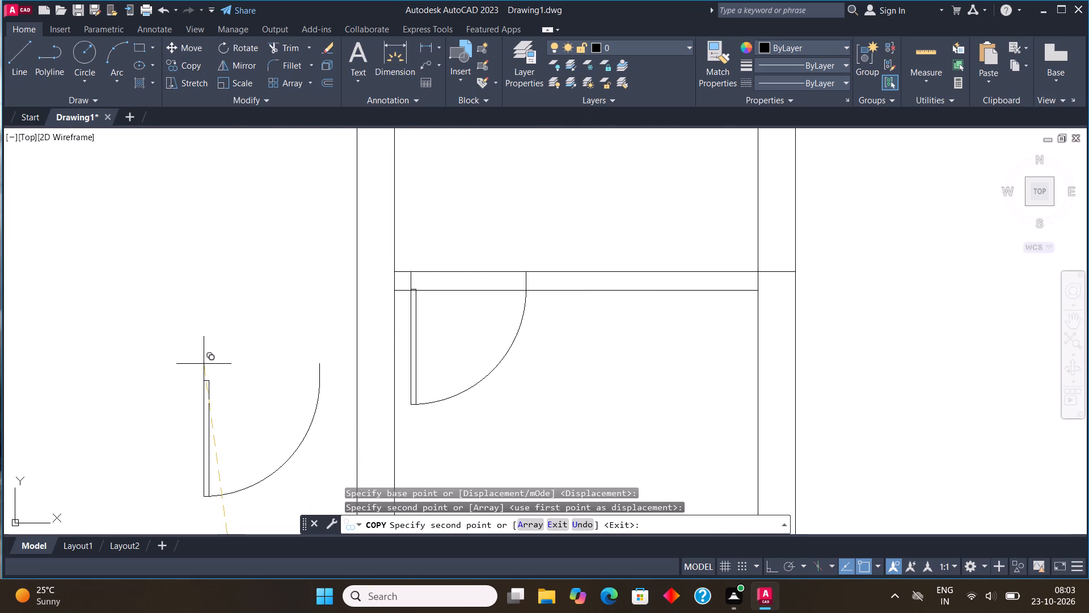
{"action": "scroll", "coordinate": [212, 362], "scroll_direction": "down", "scroll_amount": 3}
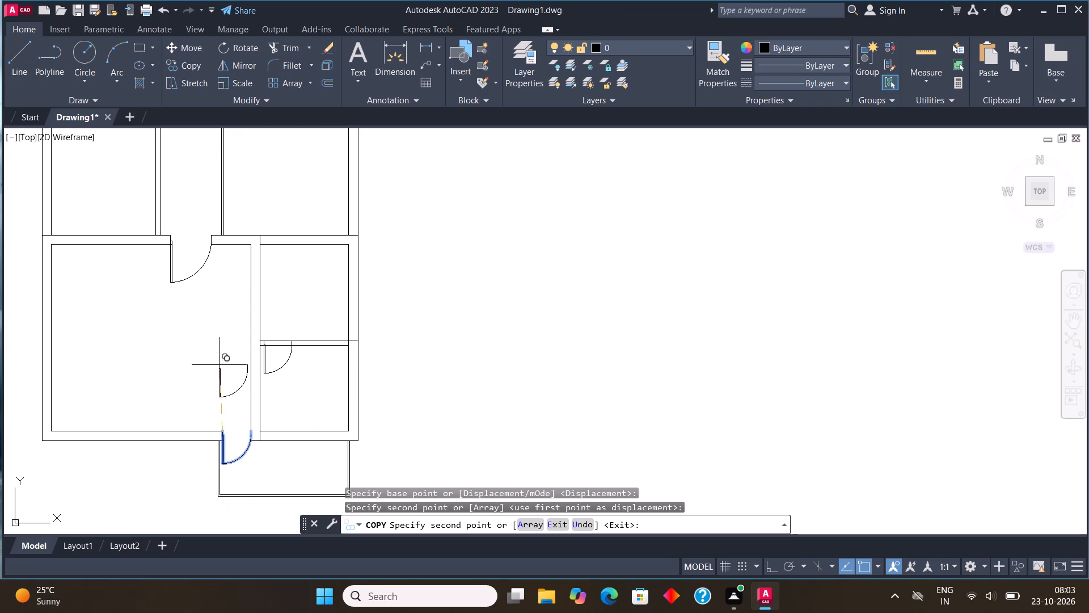
{"action": "key", "text": "Escape"}
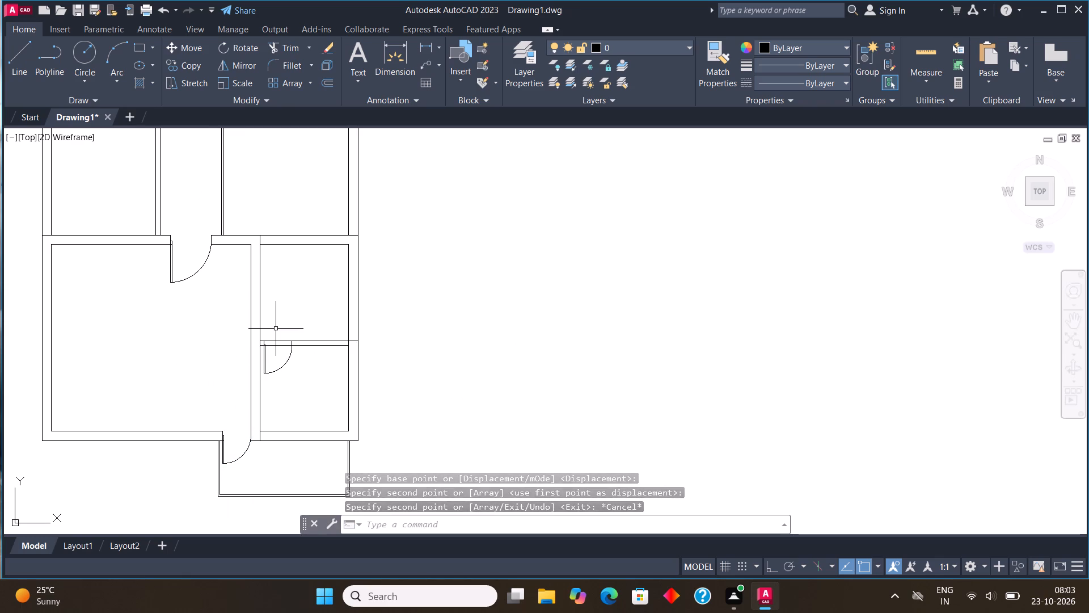
Trim the wall lines across the doors in the front side-room partition, the large rear room's lower wall and the narrow rear room's partition.
{"action": "middle_click_drag", "start_coordinate": [276, 330], "coordinate": [348, 411]}
{"action": "scroll", "coordinate": [324, 274], "scroll_direction": "down", "scroll_amount": 1}
{"action": "scroll", "coordinate": [340, 350], "scroll_direction": "up", "scroll_amount": 2}
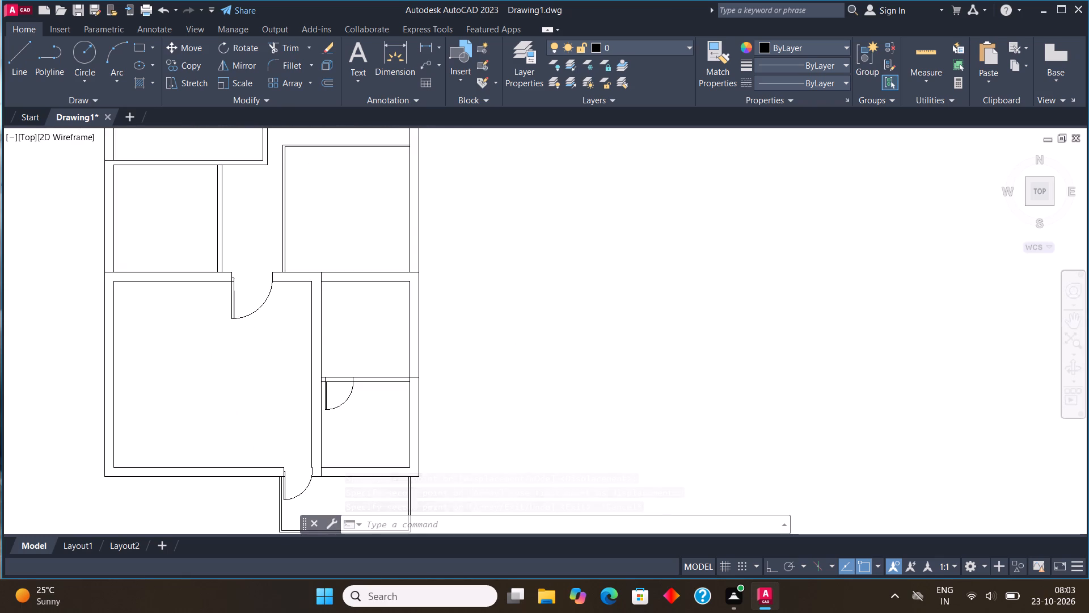
{"action": "left_click", "coordinate": [293, 51]}
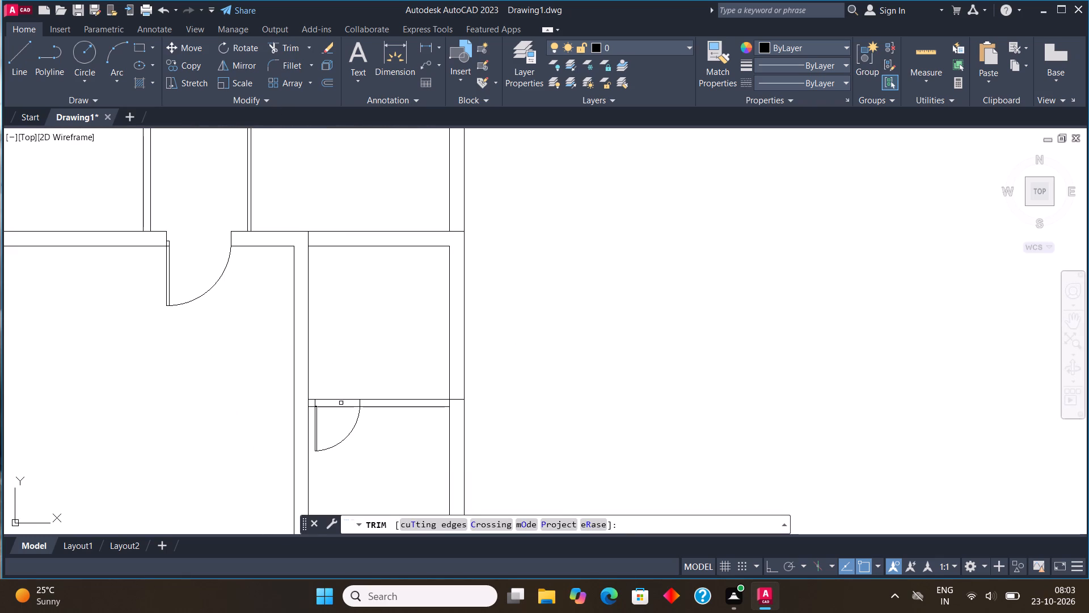
{"action": "left_click_drag", "start_coordinate": [343, 410], "coordinate": [334, 356]}
{"action": "scroll", "coordinate": [348, 379], "scroll_direction": "down", "scroll_amount": 3}
{"action": "scroll", "coordinate": [294, 214], "scroll_direction": "up", "scroll_amount": 1}
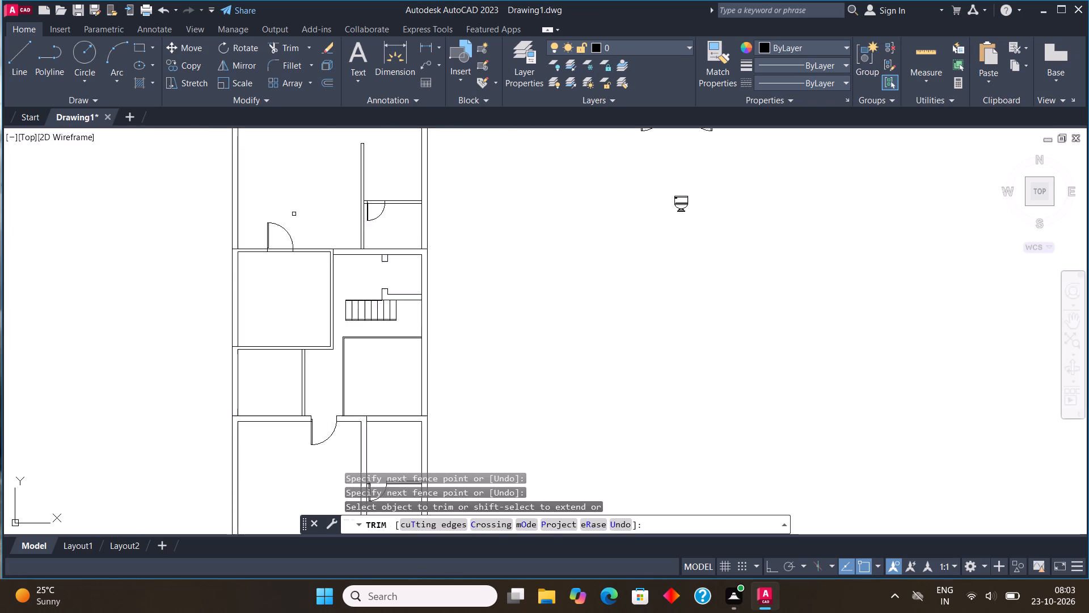
{"action": "scroll", "coordinate": [294, 214], "scroll_direction": "up", "scroll_amount": 2}
{"action": "left_click_drag", "start_coordinate": [258, 289], "coordinate": [269, 381]}
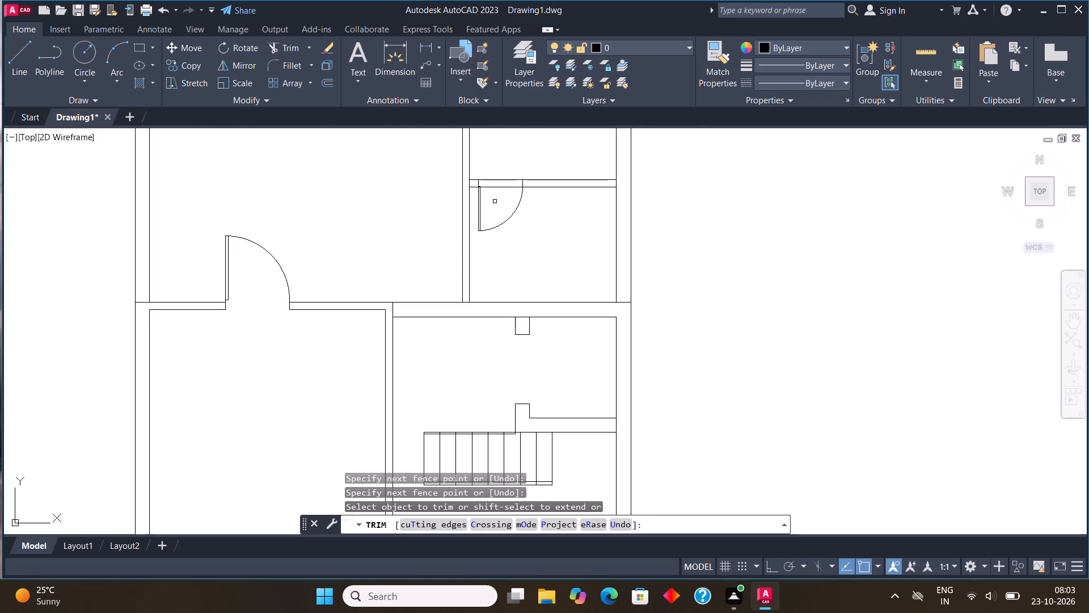
{"action": "left_click_drag", "start_coordinate": [497, 204], "coordinate": [491, 163]}
{"action": "key", "text": "Escape"}
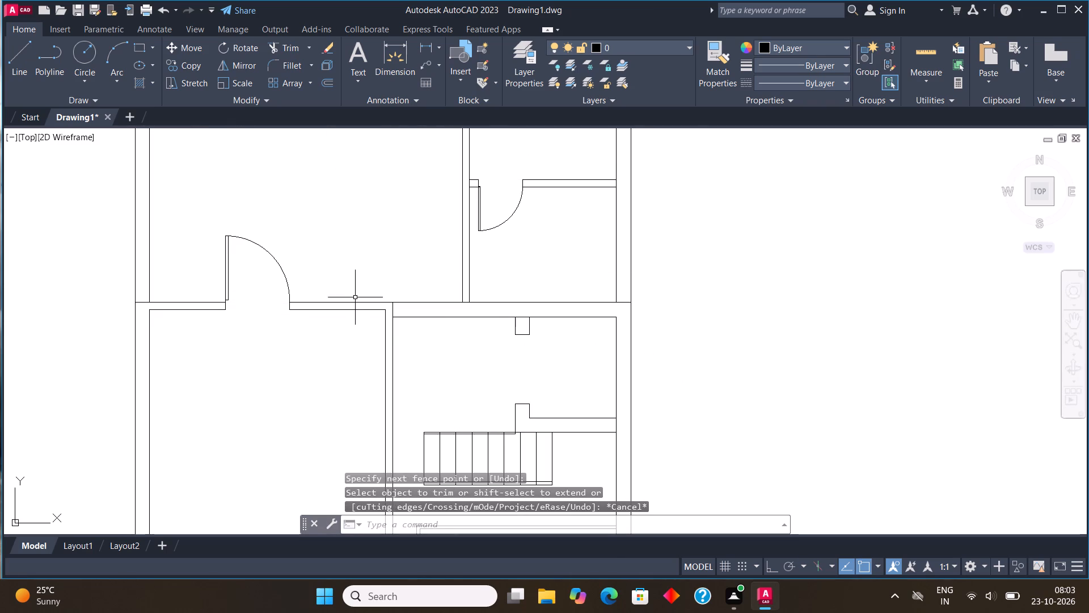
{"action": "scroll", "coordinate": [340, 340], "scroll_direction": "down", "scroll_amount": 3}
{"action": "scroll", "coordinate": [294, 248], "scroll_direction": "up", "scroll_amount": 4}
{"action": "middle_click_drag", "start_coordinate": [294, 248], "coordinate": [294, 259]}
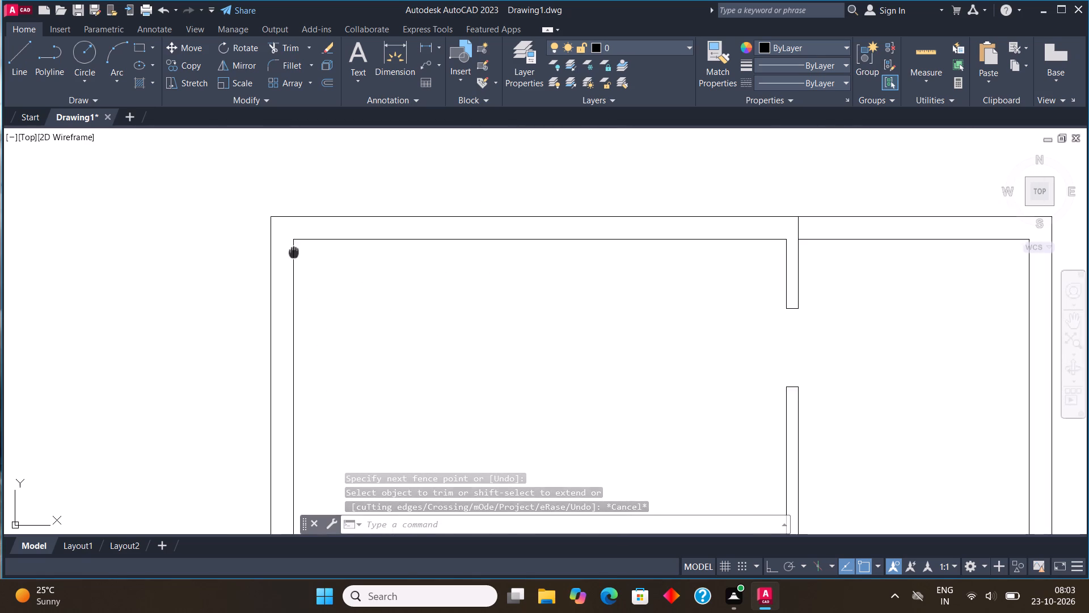
Draw a horizontal line across the large rear room, from the long partition just above its doorway to the opposite outer wall.
{"action": "middle_click_drag", "start_coordinate": [294, 259], "coordinate": [292, 266]}
{"action": "left_click", "coordinate": [20, 54]}
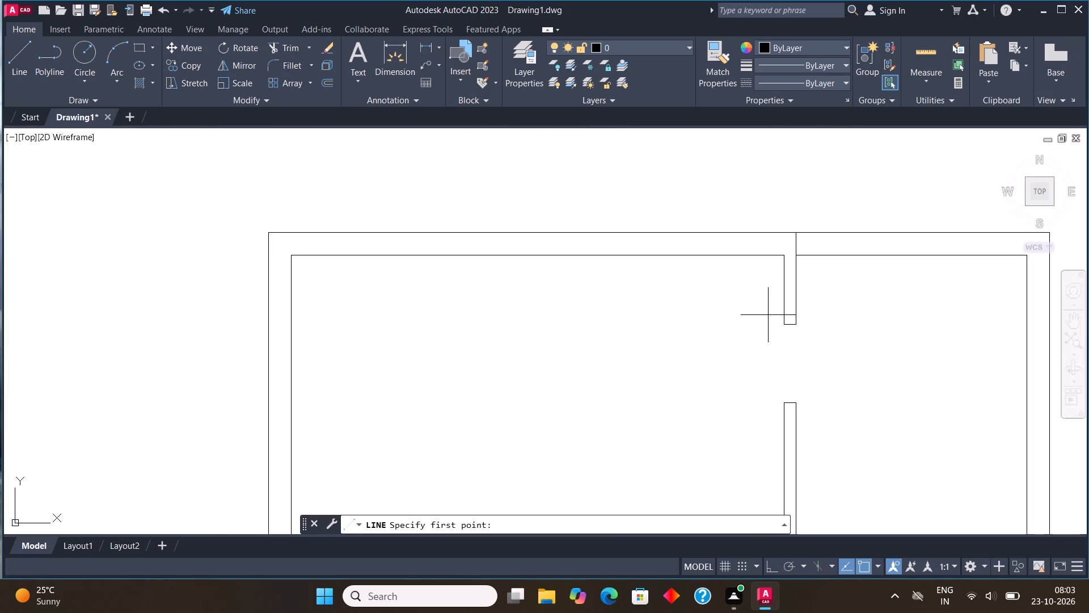
{"action": "left_click", "coordinate": [784, 317]}
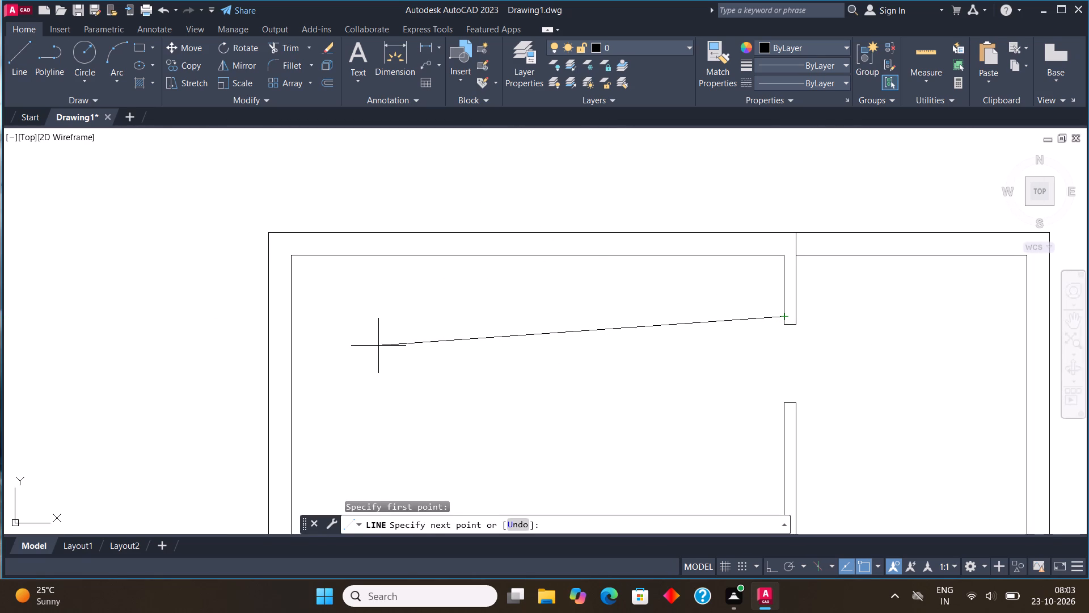
{"action": "key", "text": "F8"}
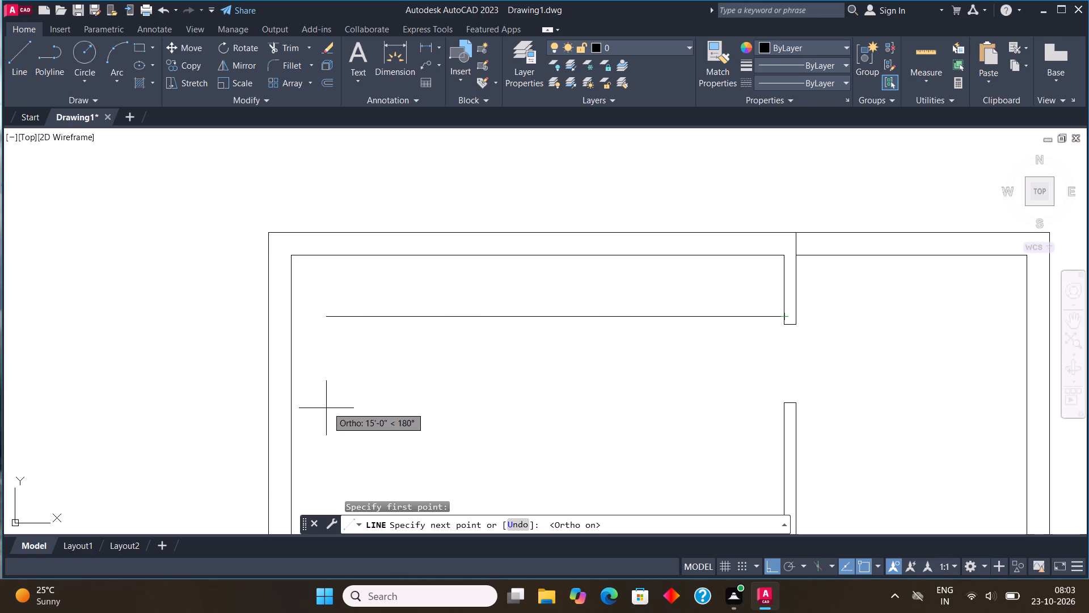
{"action": "left_click", "coordinate": [293, 318]}
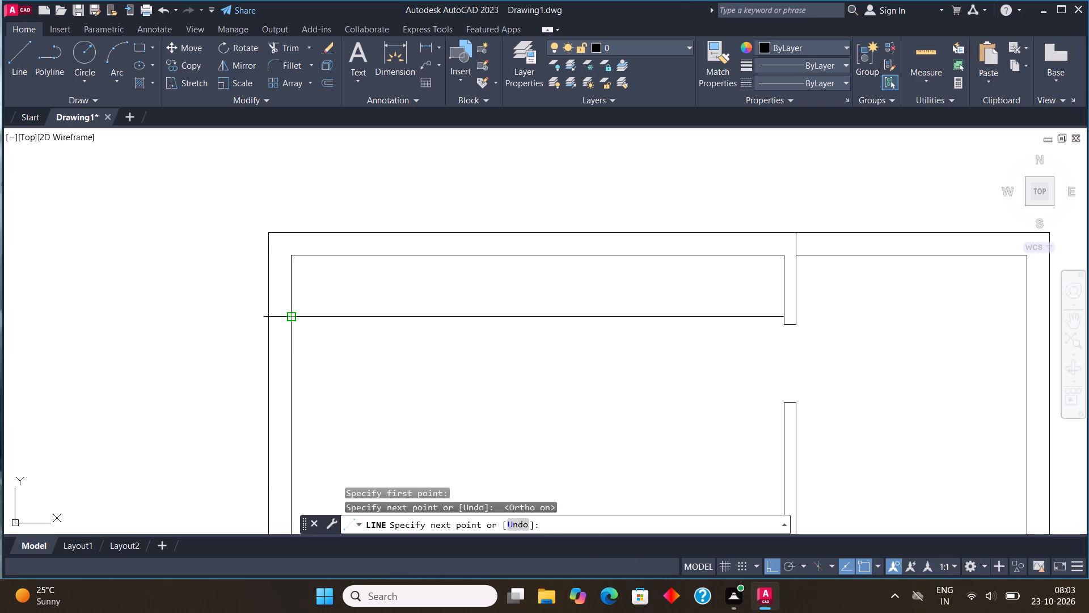
Draw a vertical line through the narrow rear room from the upper face of its door partition to the rear wall.
{"action": "left_click", "coordinate": [18, 49]}
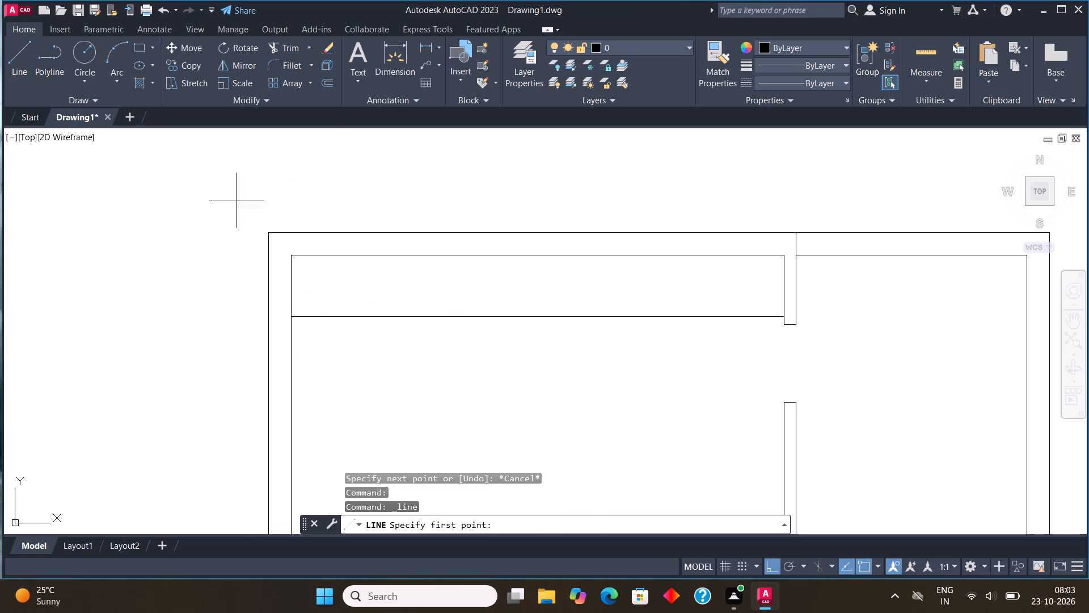
{"action": "scroll", "coordinate": [250, 207], "scroll_direction": "down", "scroll_amount": 3}
{"action": "scroll", "coordinate": [433, 293], "scroll_direction": "up", "scroll_amount": 2}
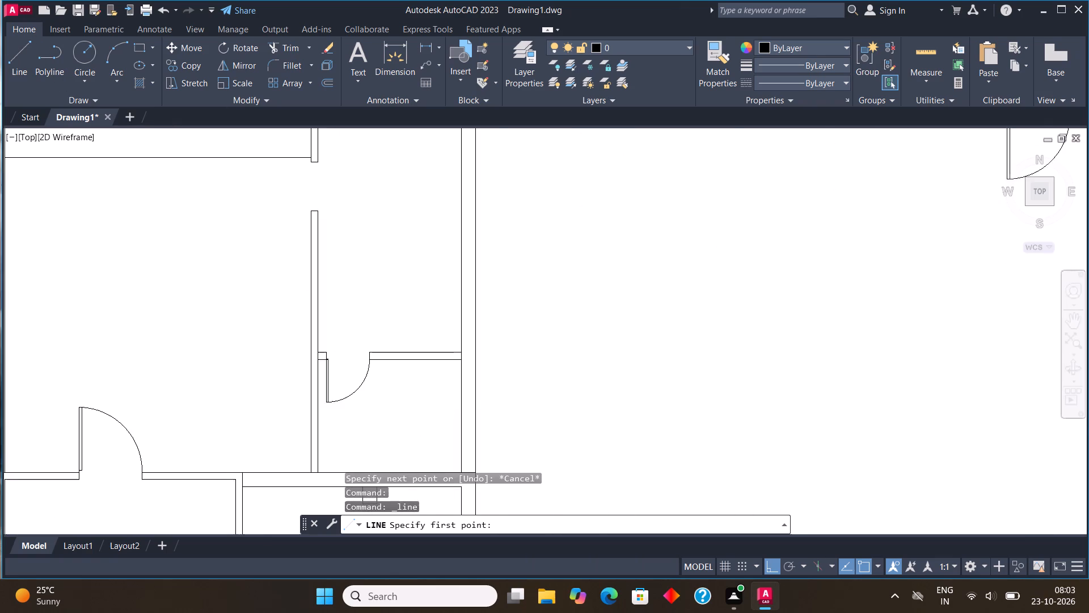
{"action": "scroll", "coordinate": [433, 293], "scroll_direction": "up", "scroll_amount": 1}
{"action": "left_click", "coordinate": [419, 389]}
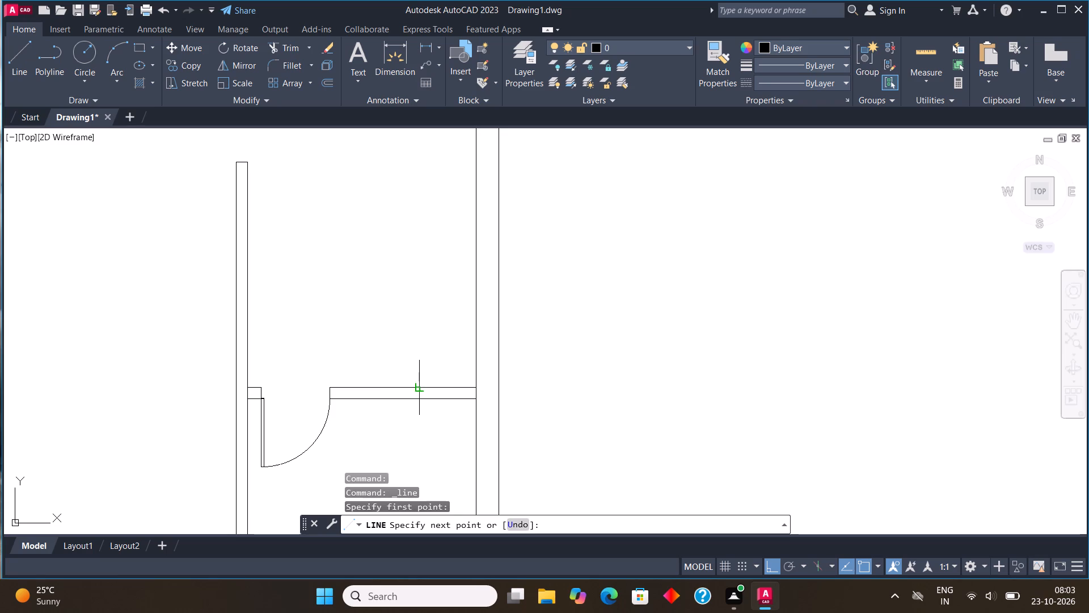
{"action": "scroll", "coordinate": [405, 233], "scroll_direction": "down", "scroll_amount": 3}
{"action": "middle_click_drag", "start_coordinate": [404, 176], "coordinate": [405, 236]}
{"action": "scroll", "coordinate": [405, 236], "scroll_direction": "up", "scroll_amount": 2}
{"action": "left_click", "coordinate": [408, 236]}
{"action": "scroll", "coordinate": [422, 234], "scroll_direction": "down", "scroll_amount": 4}
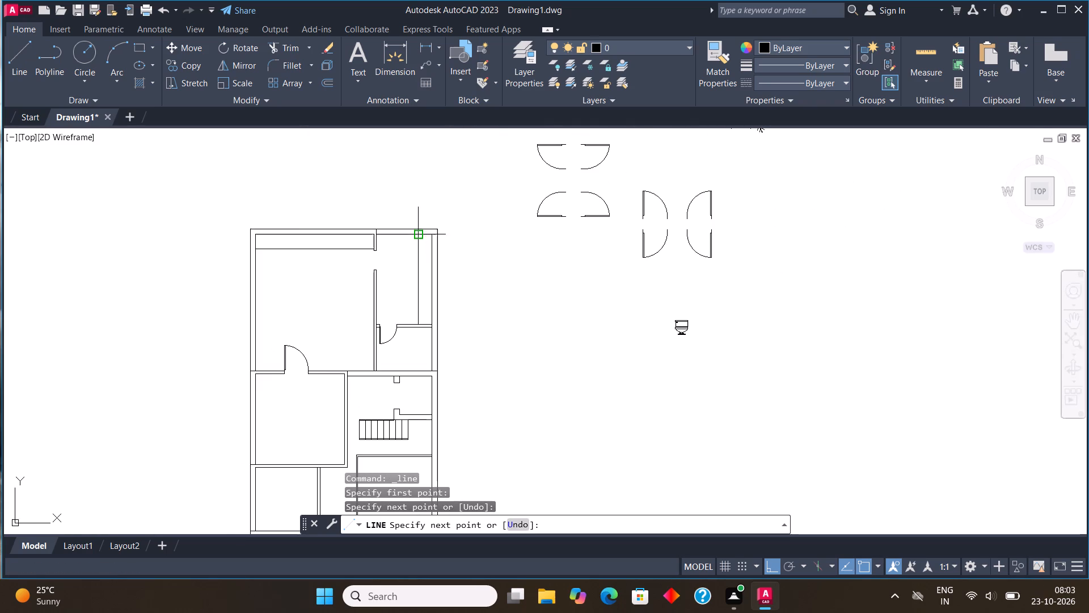
{"action": "key", "text": "Escape"}
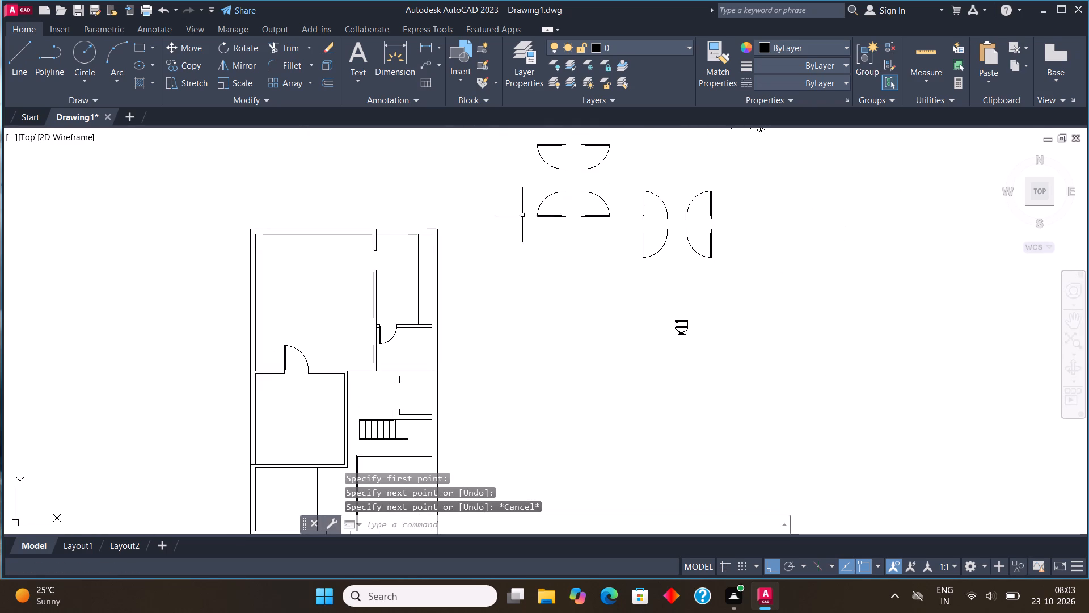
Shift the vertical line in the narrow rear room about 4 inches away from the outer side wall.
{"action": "scroll", "coordinate": [403, 289], "scroll_direction": "up", "scroll_amount": 3}
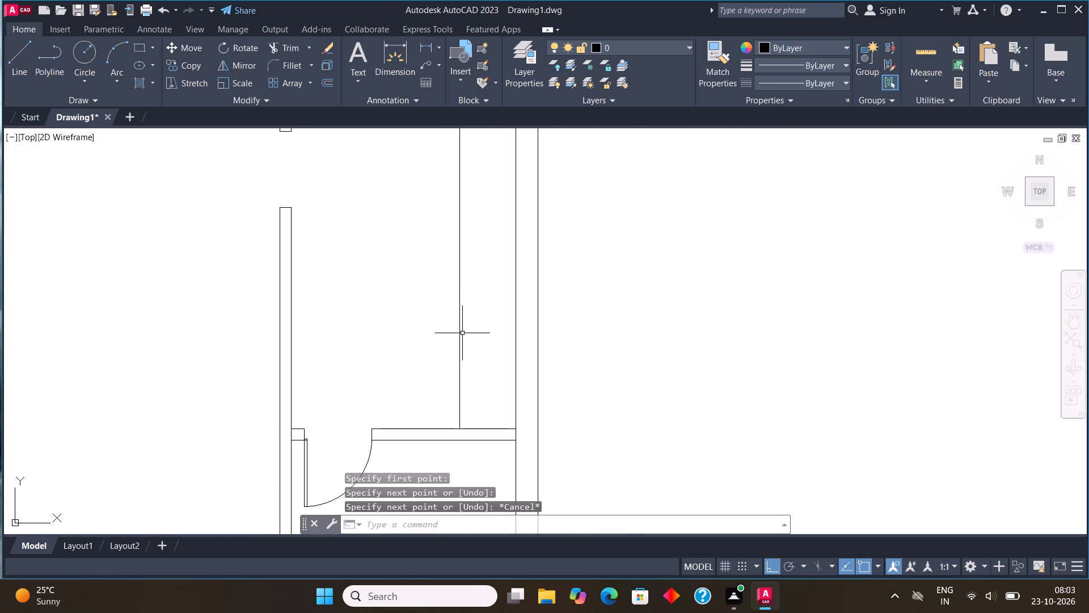
{"action": "left_click", "coordinate": [462, 333]}
{"action": "left_click", "coordinate": [449, 314]}
{"action": "left_click", "coordinate": [459, 249]}
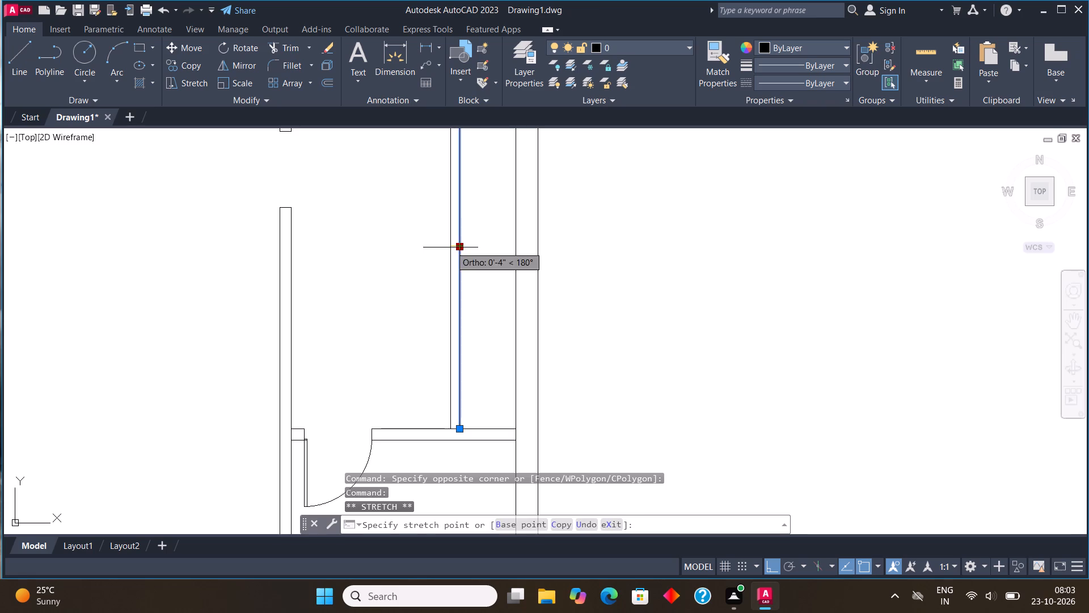
{"action": "left_click", "coordinate": [449, 246]}
{"action": "key", "text": "Escape"}
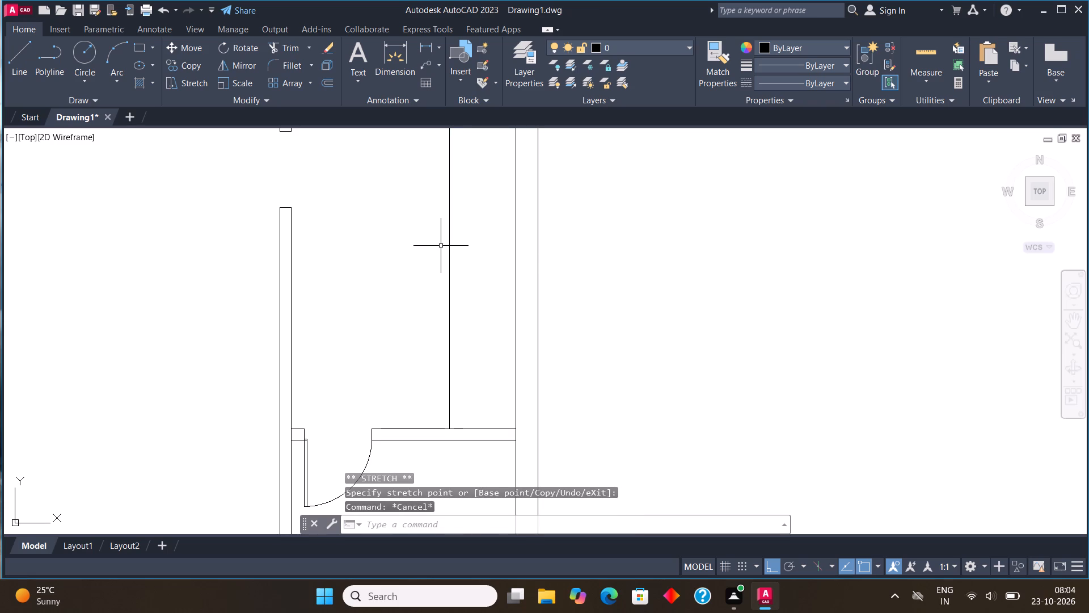
Draw a vertical line in the upper front side room, from the door partition's midpoint to the room's upper wall.
{"action": "scroll", "coordinate": [298, 412], "scroll_direction": "down", "scroll_amount": 6}
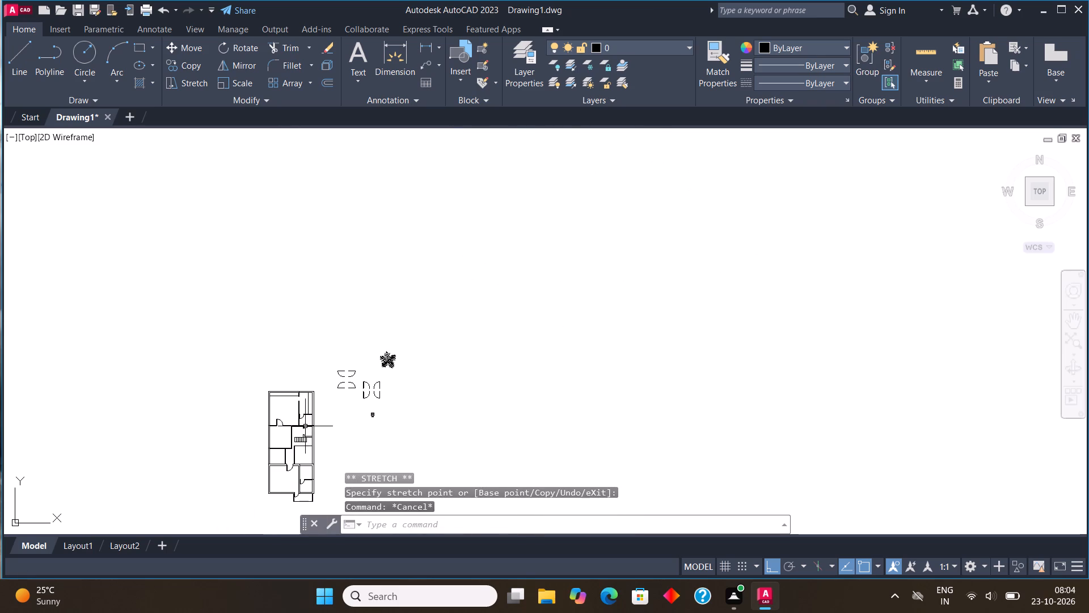
{"action": "middle_click_drag", "start_coordinate": [260, 485], "coordinate": [361, 334]}
{"action": "scroll", "coordinate": [375, 337], "scroll_direction": "up", "scroll_amount": 3}
{"action": "scroll", "coordinate": [511, 287], "scroll_direction": "up", "scroll_amount": 2}
{"action": "middle_click_drag", "start_coordinate": [511, 287], "coordinate": [386, 388]}
{"action": "scroll", "coordinate": [417, 375], "scroll_direction": "up", "scroll_amount": 1}
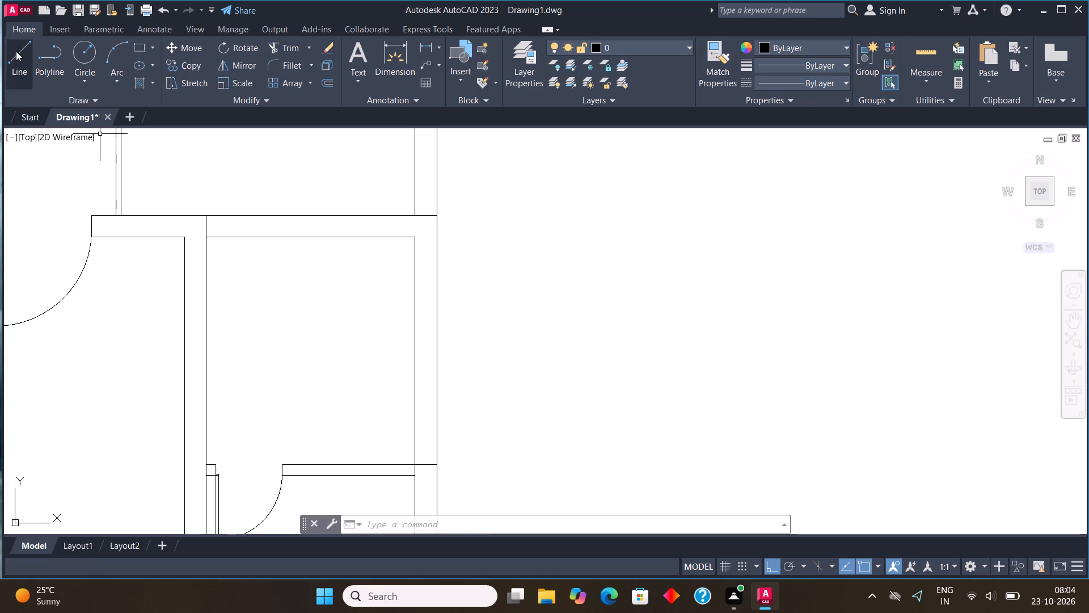
{"action": "left_click", "coordinate": [16, 51]}
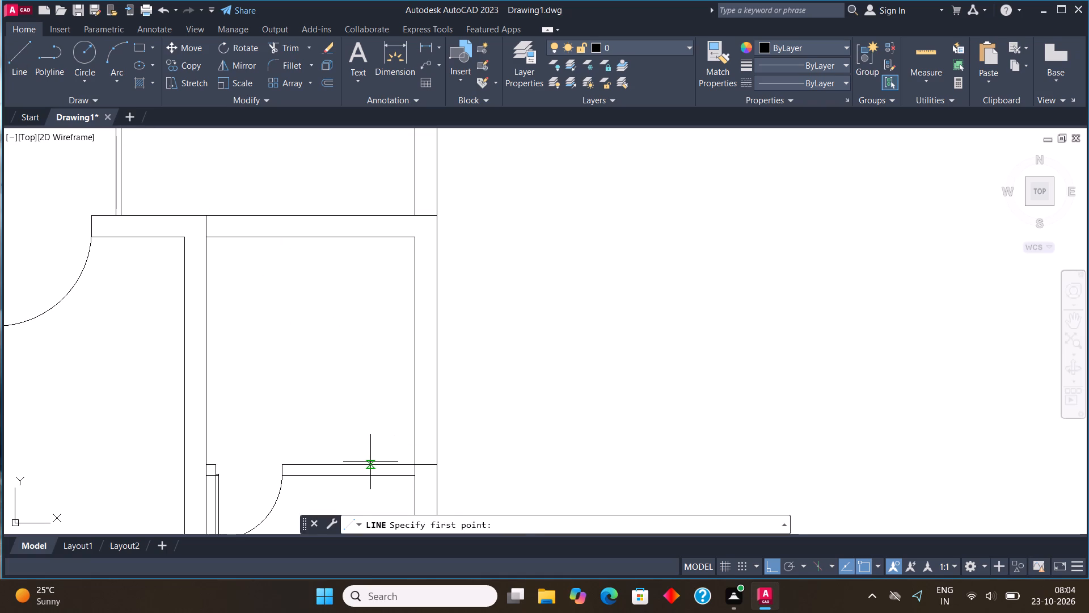
{"action": "left_click", "coordinate": [370, 462]}
{"action": "left_click", "coordinate": [364, 236]}
{"action": "key", "text": "Escape"}
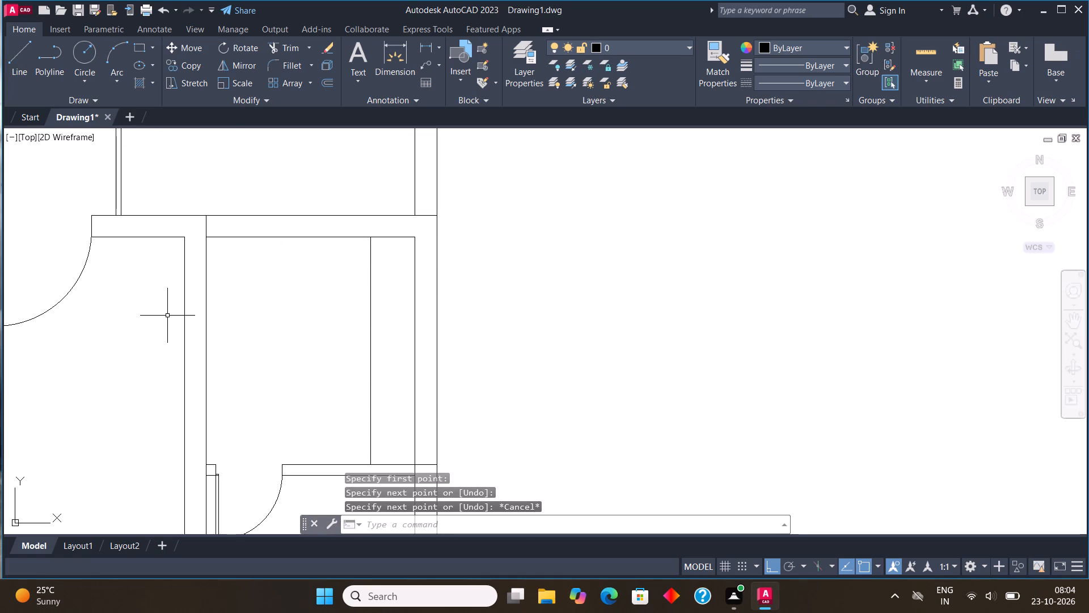
Switch the toilet block beside the plan to its Elongated (Plan) view.
{"action": "scroll", "coordinate": [163, 315], "scroll_direction": "down", "scroll_amount": 3}
{"action": "middle_click_drag", "start_coordinate": [161, 319], "coordinate": [297, 331]}
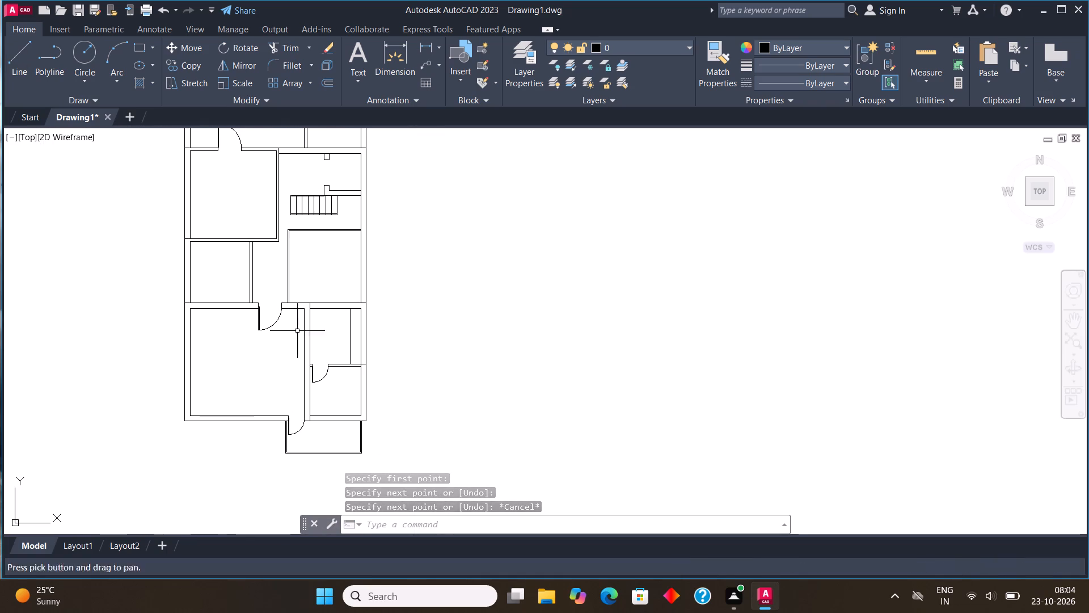
{"action": "scroll", "coordinate": [297, 350], "scroll_direction": "down", "scroll_amount": 3}
{"action": "scroll", "coordinate": [383, 291], "scroll_direction": "up", "scroll_amount": 3}
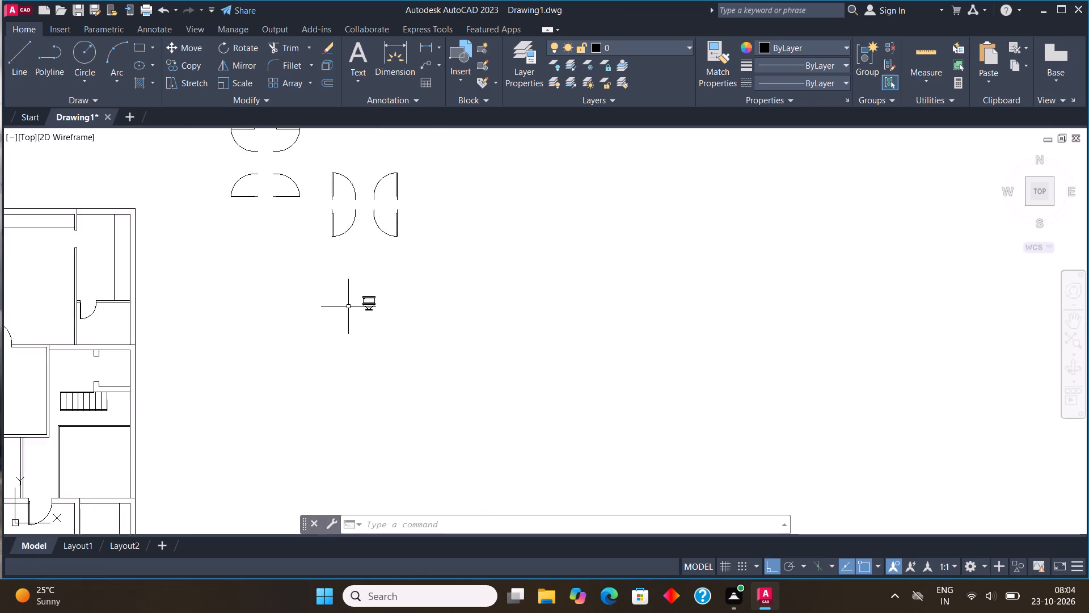
{"action": "scroll", "coordinate": [351, 306], "scroll_direction": "up", "scroll_amount": 2}
{"action": "left_click", "coordinate": [370, 301]}
{"action": "left_click", "coordinate": [354, 329]}
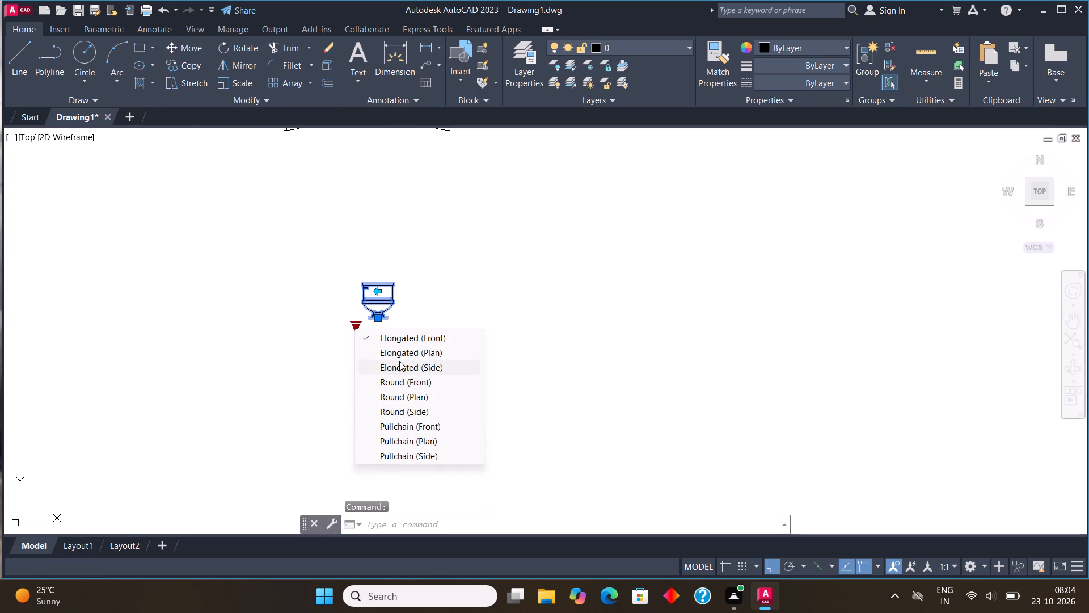
{"action": "left_click", "coordinate": [396, 350]}
Mirror the toilet across a horizontal line just above its tank, keeping the original.
{"action": "left_click", "coordinate": [242, 68]}
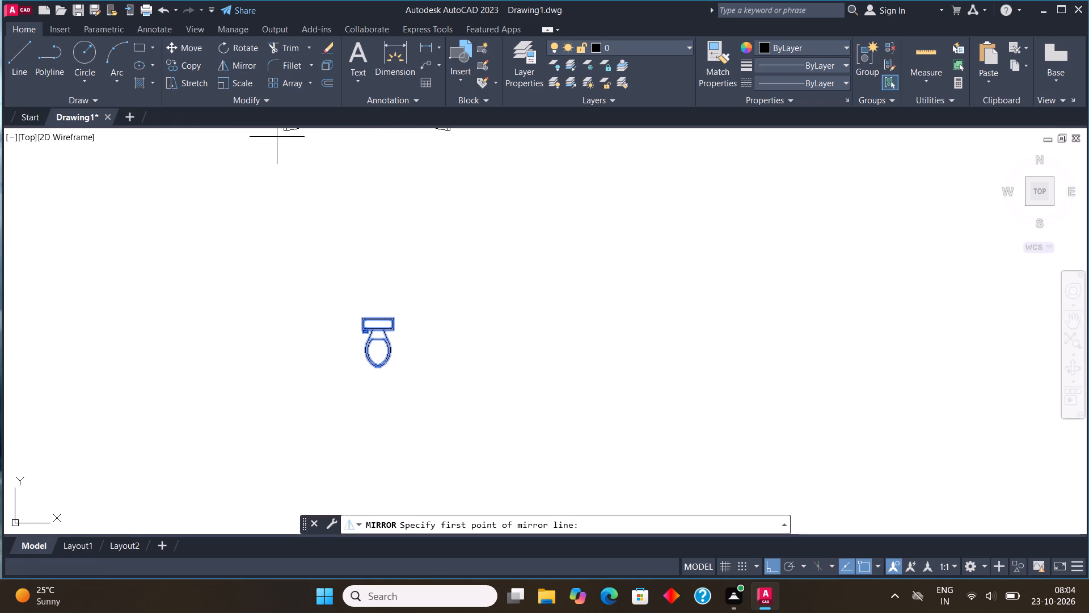
{"action": "left_click", "coordinate": [375, 306]}
{"action": "left_click", "coordinate": [347, 301]}
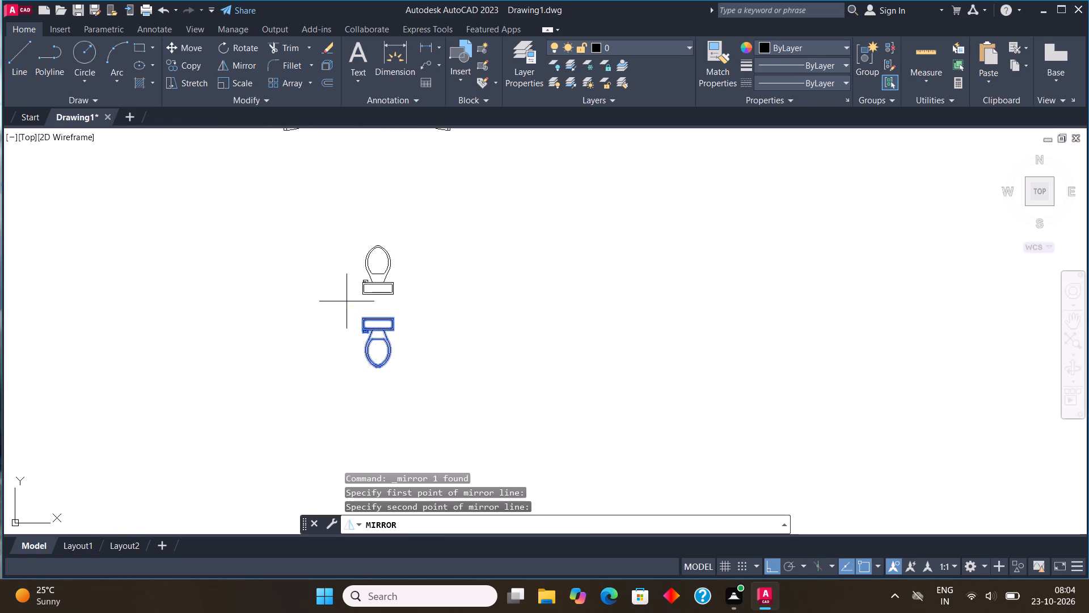
{"action": "left_click", "coordinate": [541, 521]}
Copy the original downward-facing toilet horizontally into the empty space beside it.
{"action": "left_click_drag", "start_coordinate": [411, 393], "coordinate": [373, 338]}
{"action": "left_click", "coordinate": [341, 304]}
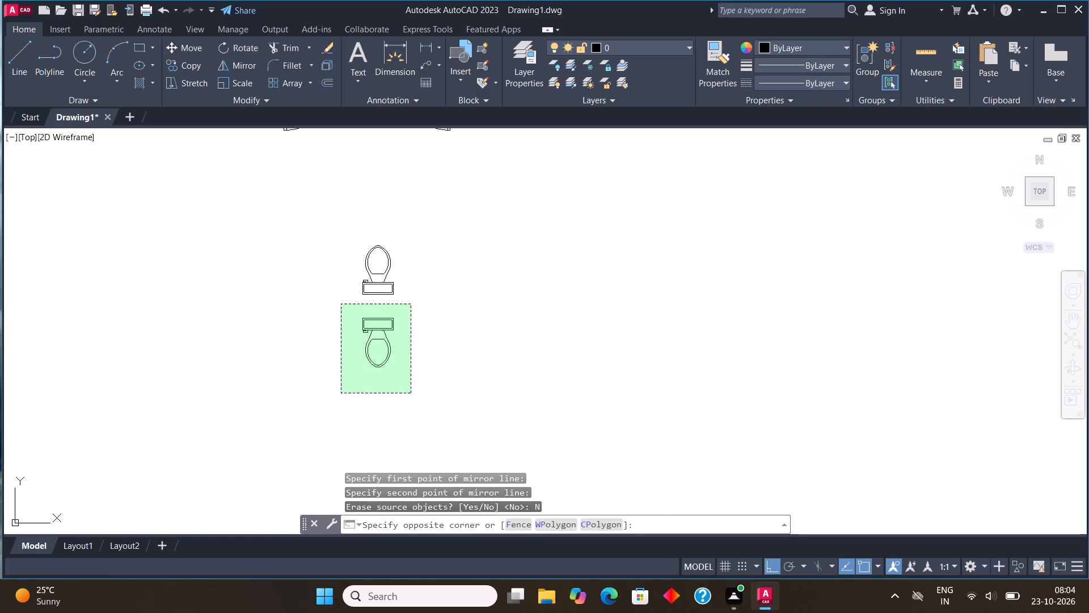
{"action": "left_click", "coordinate": [193, 65]}
{"action": "left_click", "coordinate": [385, 351]}
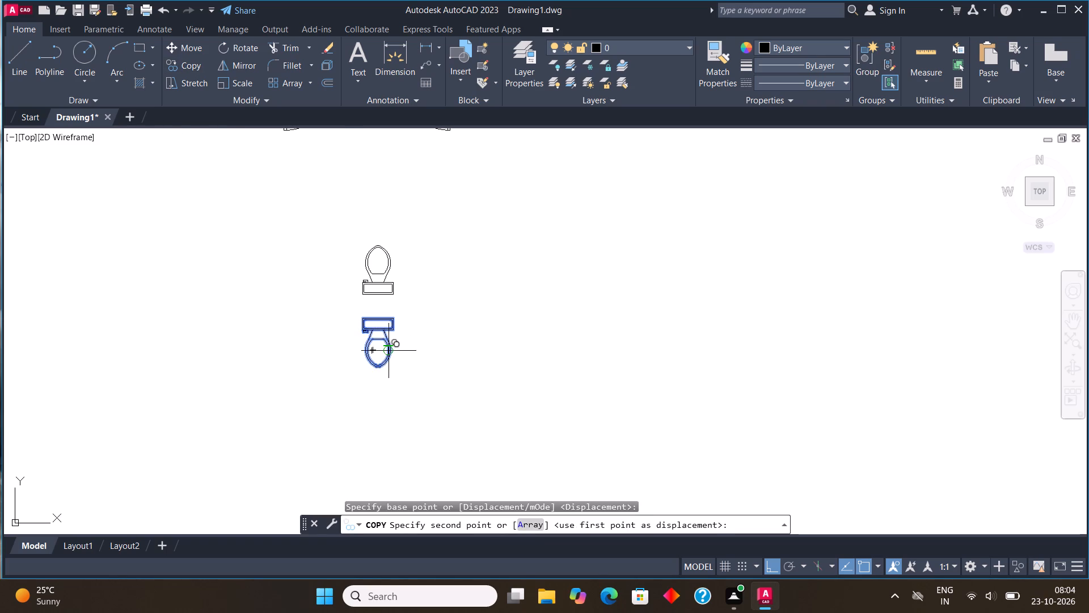
{"action": "left_click", "coordinate": [505, 354]}
{"action": "key", "text": "Escape"}
Rotate the copied toilet 90° so its bowl points away from the original pair.
{"action": "left_click_drag", "start_coordinate": [514, 371], "coordinate": [507, 356]}
{"action": "left_click", "coordinate": [475, 313]}
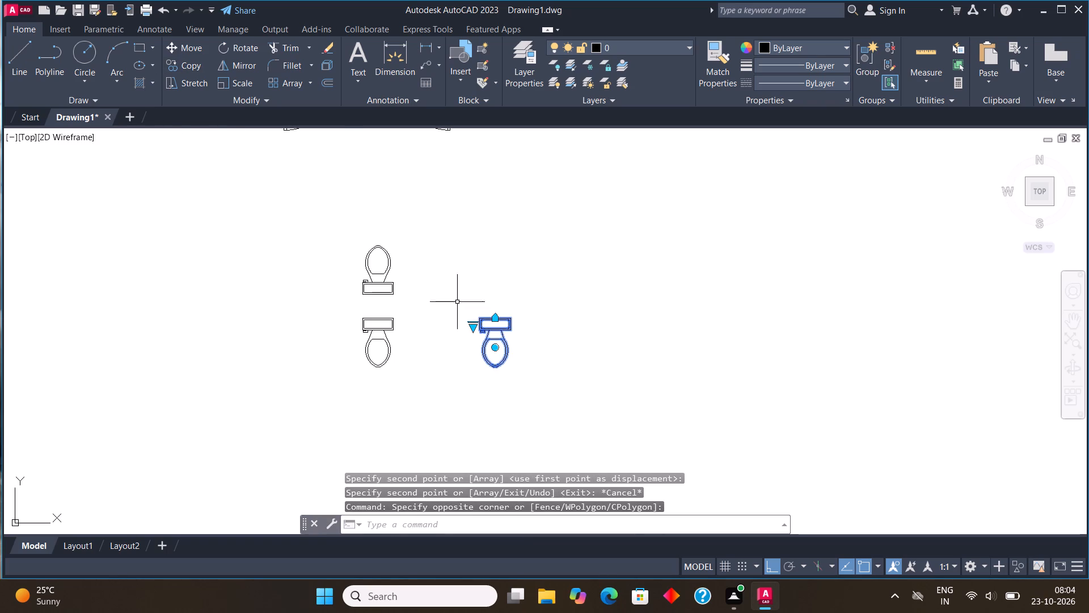
{"action": "left_click", "coordinate": [252, 51]}
{"action": "left_click", "coordinate": [526, 347]}
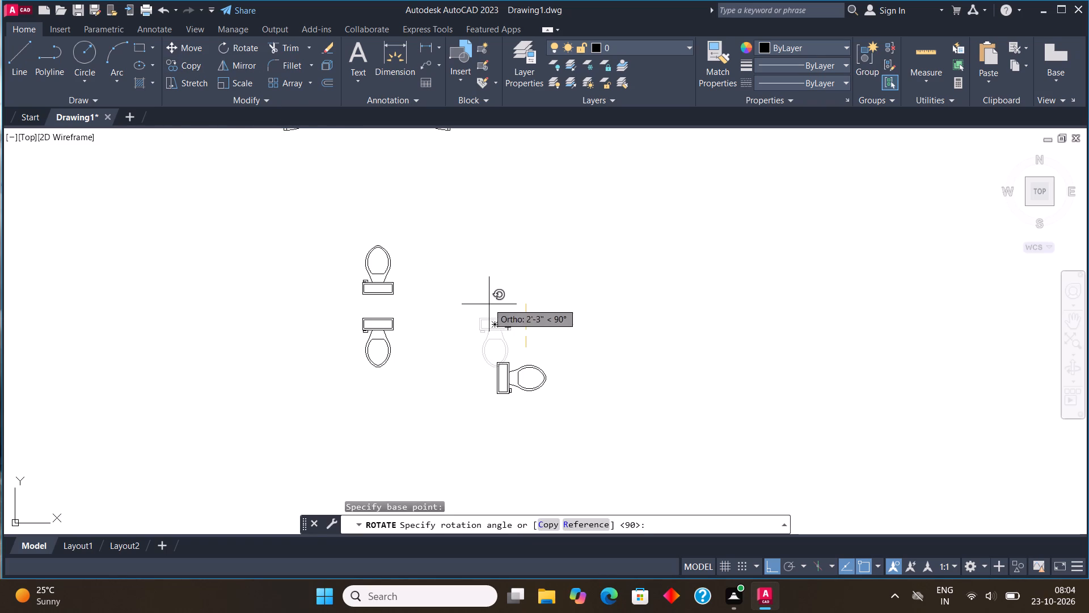
{"action": "left_click", "coordinate": [482, 295]}
Mirror the rotated toilet across a vertical line beside its tank, keeping the source.
{"action": "left_click", "coordinate": [501, 391]}
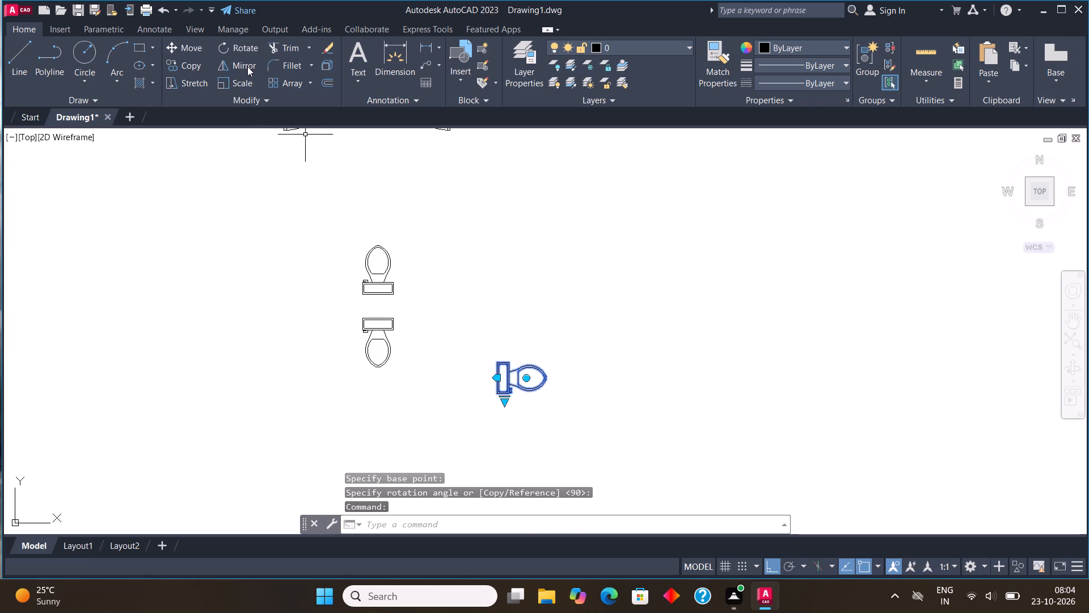
{"action": "left_click", "coordinate": [244, 65]}
{"action": "left_click", "coordinate": [482, 379]}
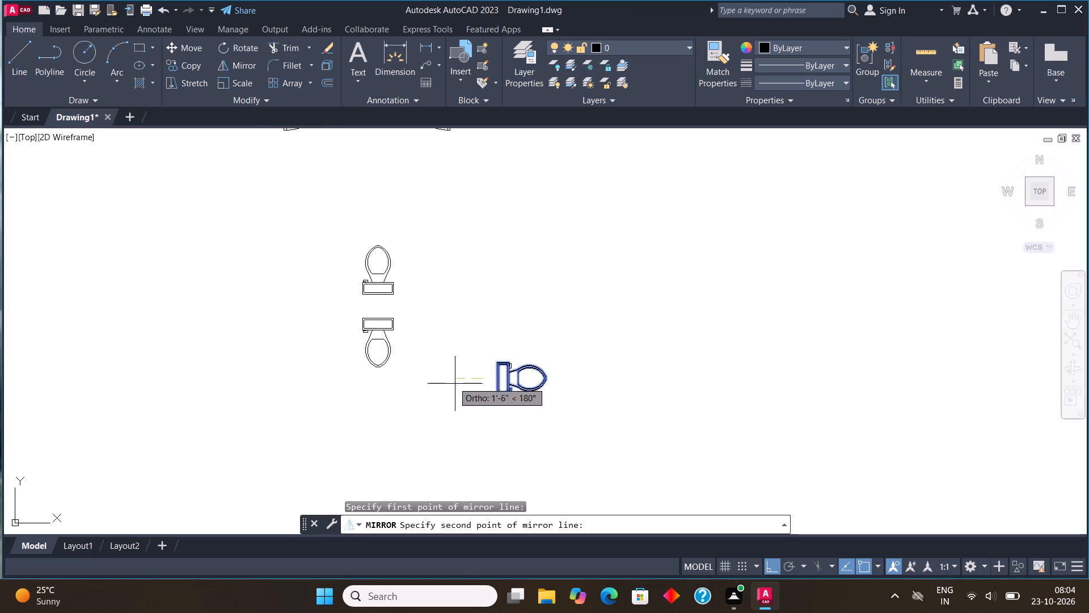
{"action": "left_click", "coordinate": [491, 300]}
{"action": "left_click", "coordinate": [542, 519]}
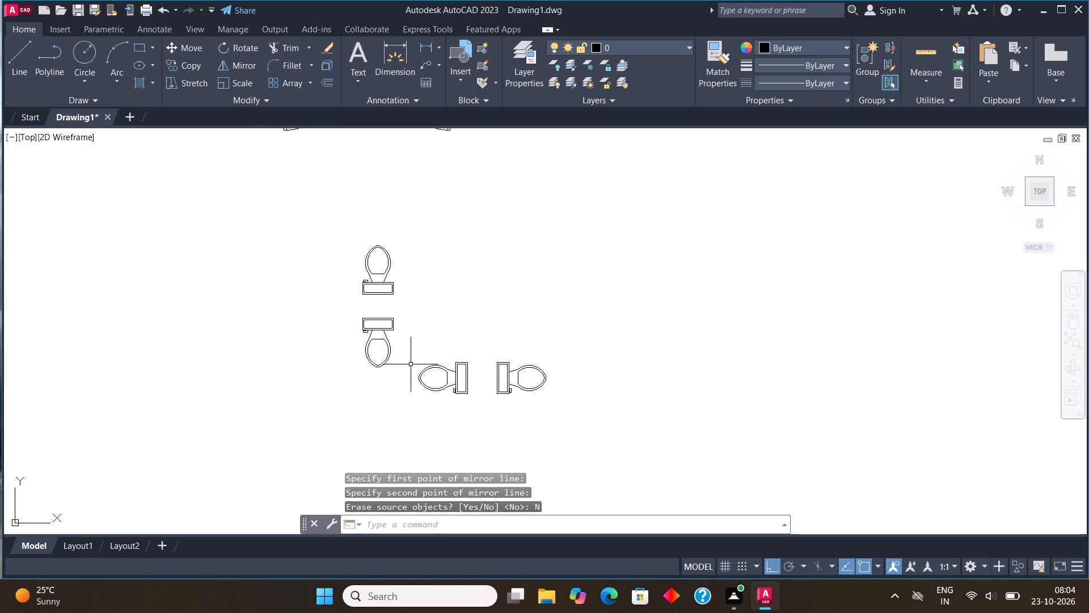
Copy the upward-facing toilet by its tank's rear edge onto the lower wall of the lower front side room.
{"action": "left_click", "coordinate": [408, 293]}
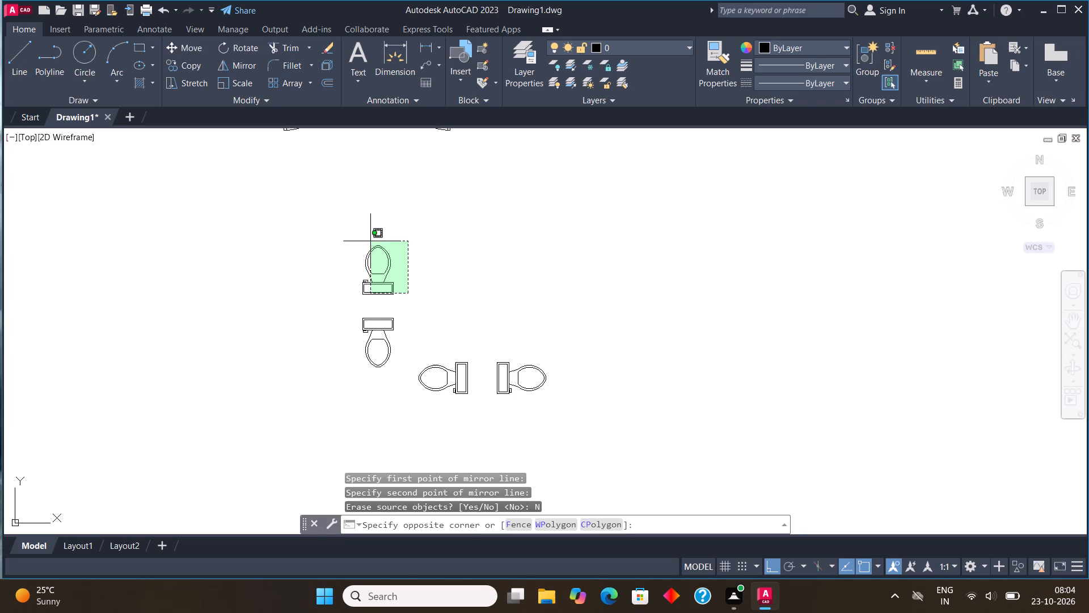
{"action": "left_click", "coordinate": [368, 238]}
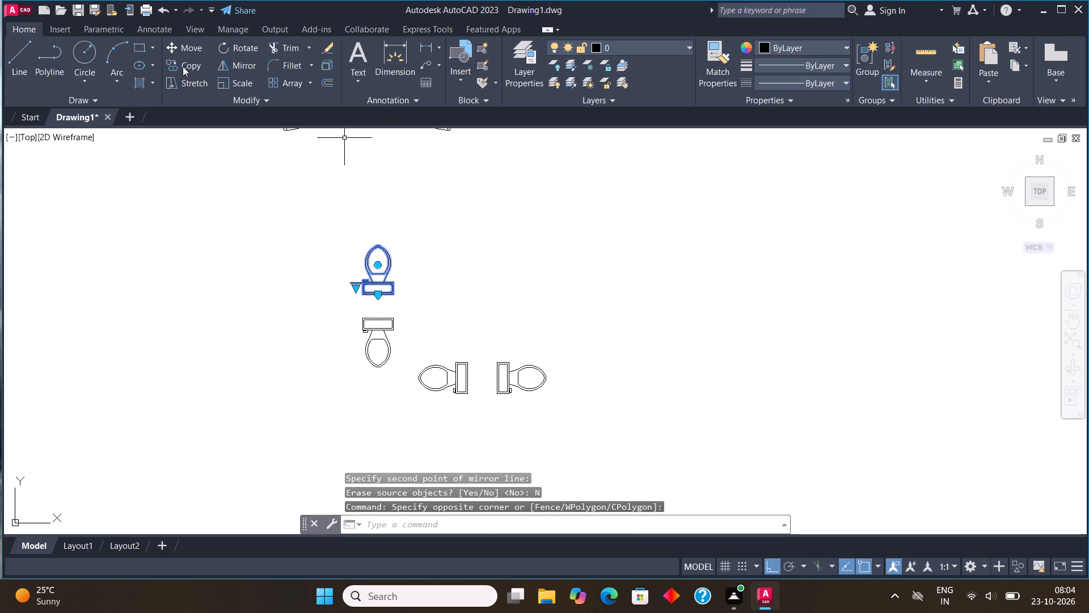
{"action": "left_click", "coordinate": [183, 66]}
{"action": "scroll", "coordinate": [363, 295], "scroll_direction": "up", "scroll_amount": 3}
{"action": "left_click", "coordinate": [402, 288]}
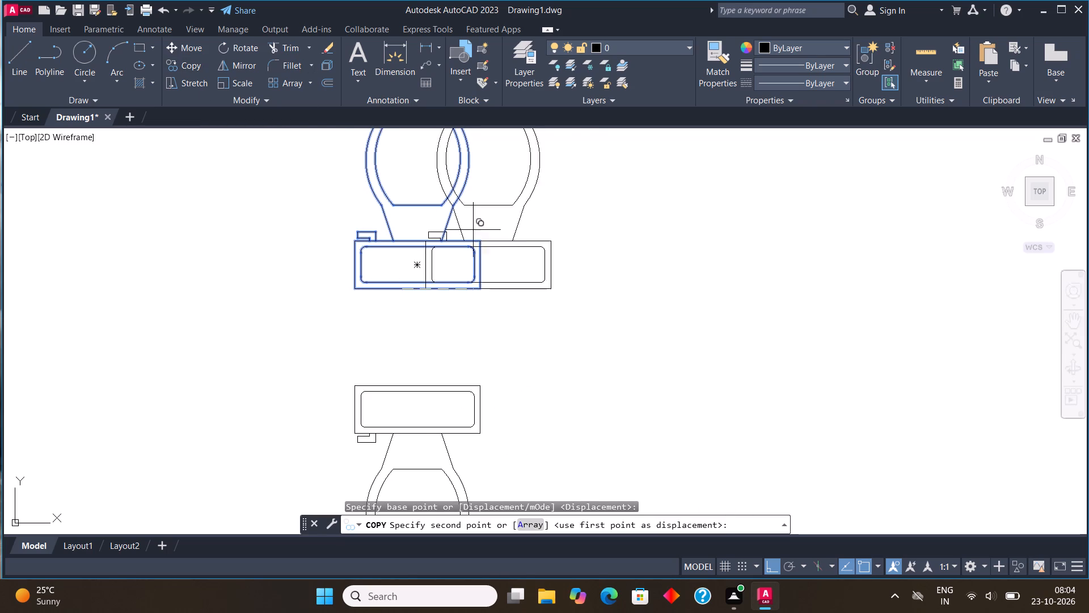
{"action": "scroll", "coordinate": [587, 203], "scroll_direction": "down", "scroll_amount": 3}
{"action": "key", "text": "F8"}
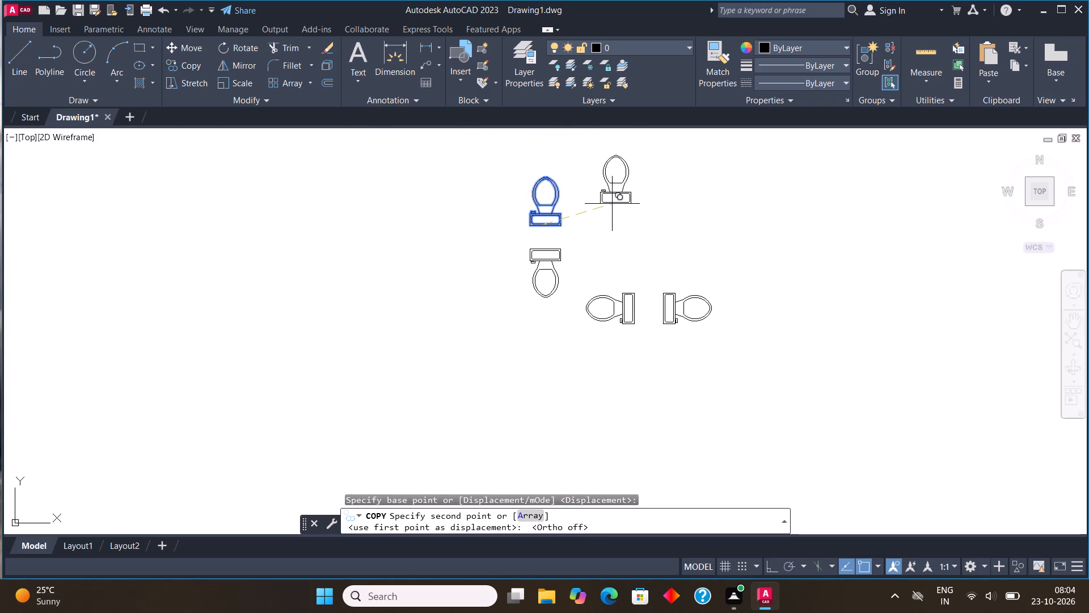
{"action": "scroll", "coordinate": [558, 226], "scroll_direction": "down", "scroll_amount": 4}
{"action": "scroll", "coordinate": [444, 381], "scroll_direction": "up", "scroll_amount": 3}
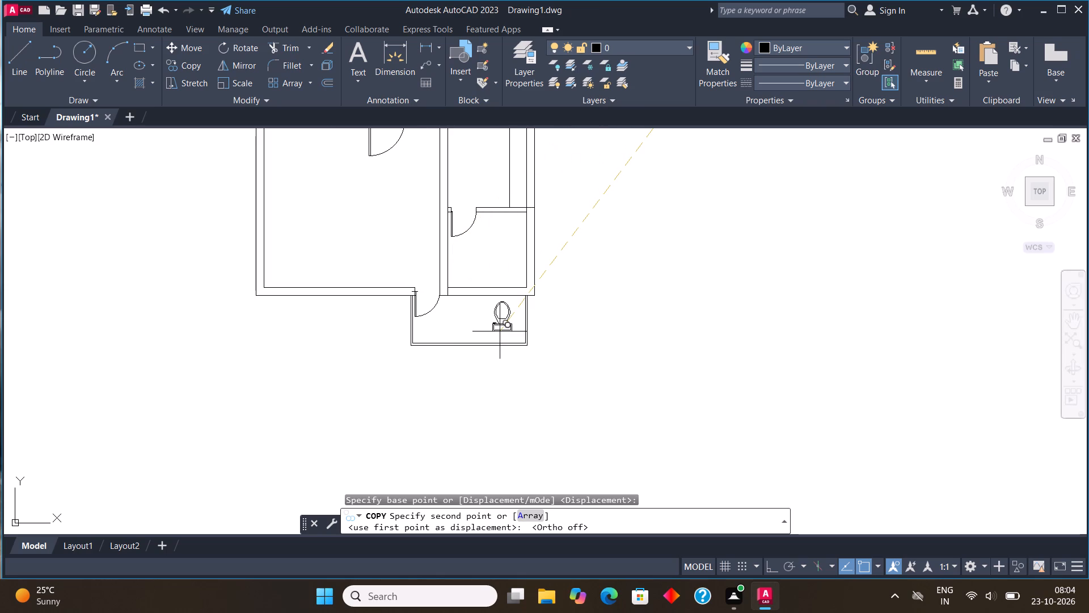
{"action": "scroll", "coordinate": [462, 289], "scroll_direction": "up", "scroll_amount": 2}
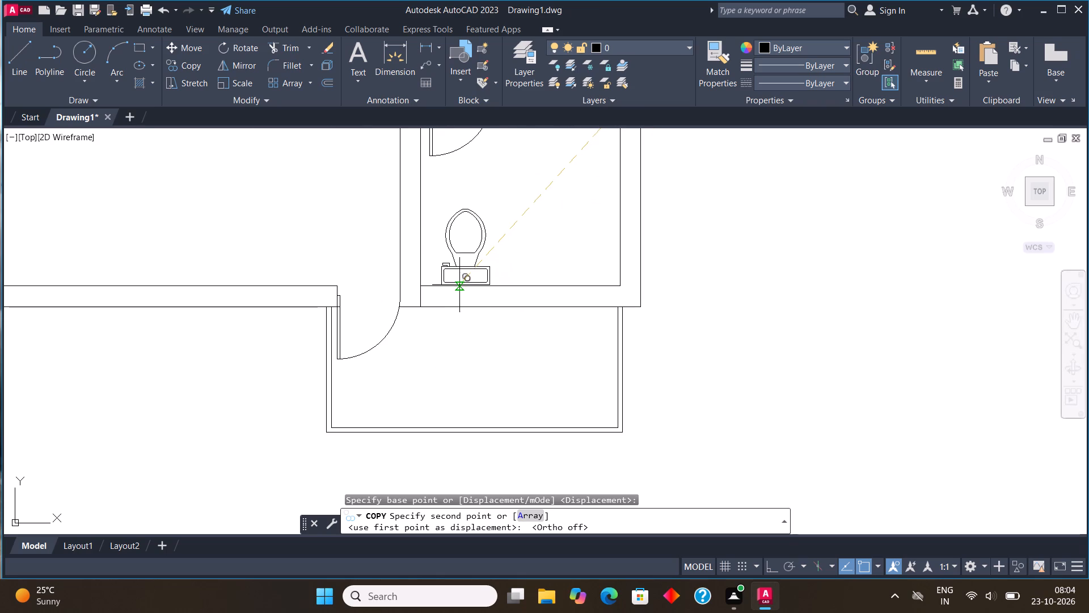
{"action": "left_click", "coordinate": [465, 286]}
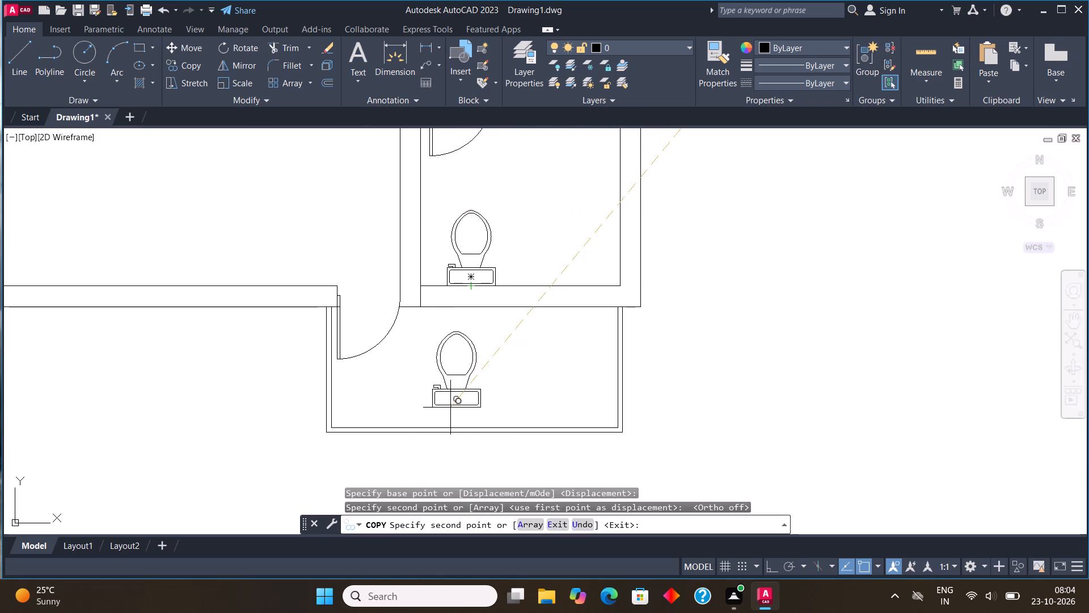
Place another copy of the upward-facing toilet against the lower wall of the small room above the staircase.
{"action": "scroll", "coordinate": [450, 413], "scroll_direction": "down", "scroll_amount": 5}
{"action": "scroll", "coordinate": [458, 300], "scroll_direction": "up", "scroll_amount": 3}
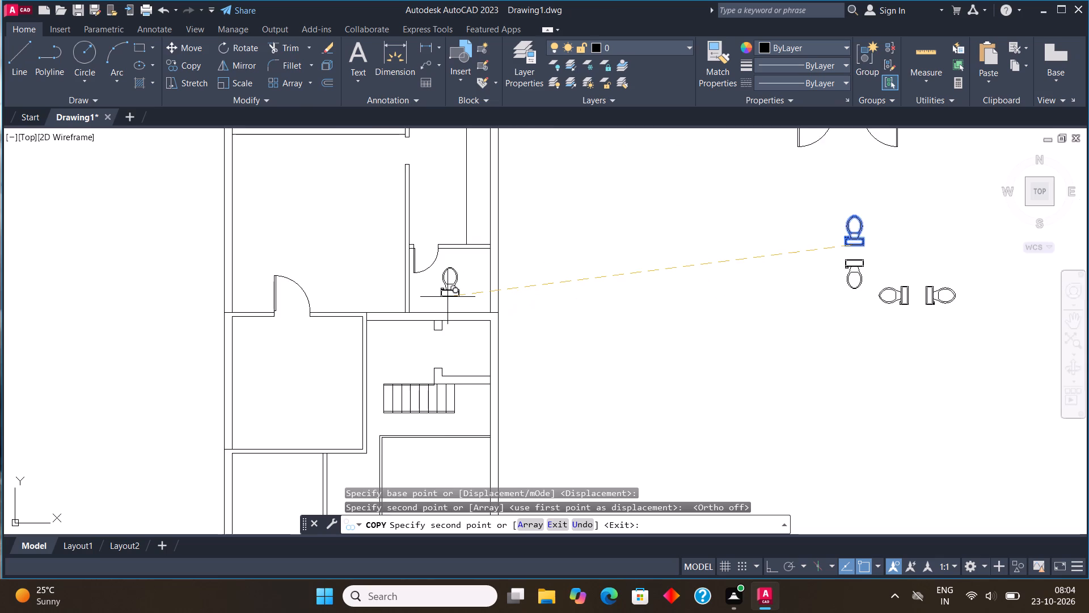
{"action": "scroll", "coordinate": [448, 297], "scroll_direction": "up", "scroll_amount": 2}
{"action": "left_click", "coordinate": [384, 333]}
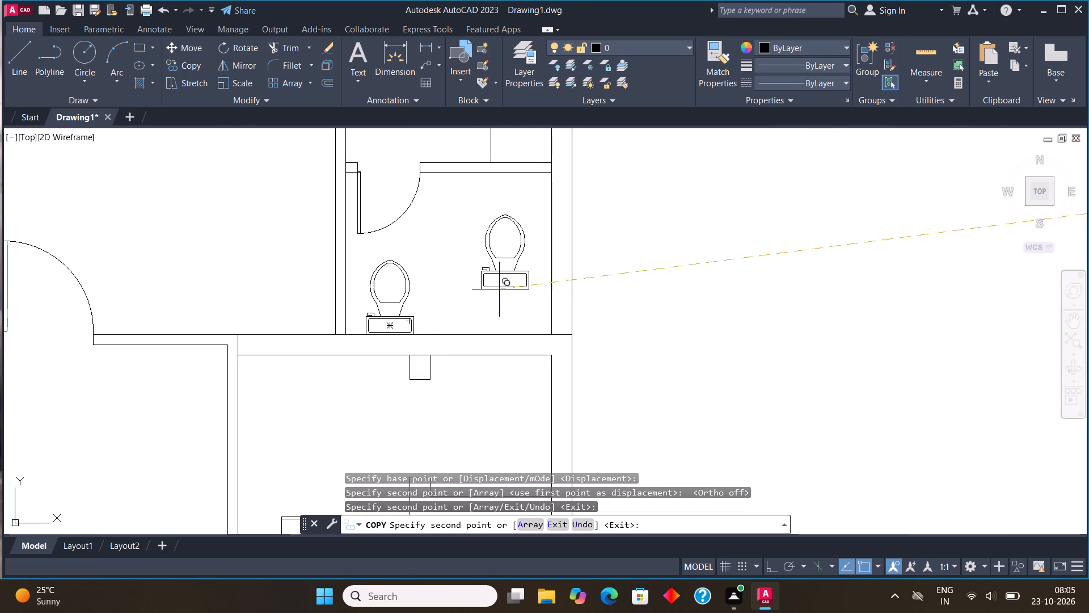
{"action": "scroll", "coordinate": [459, 336], "scroll_direction": "down", "scroll_amount": 2}
{"action": "key", "text": "Escape"}
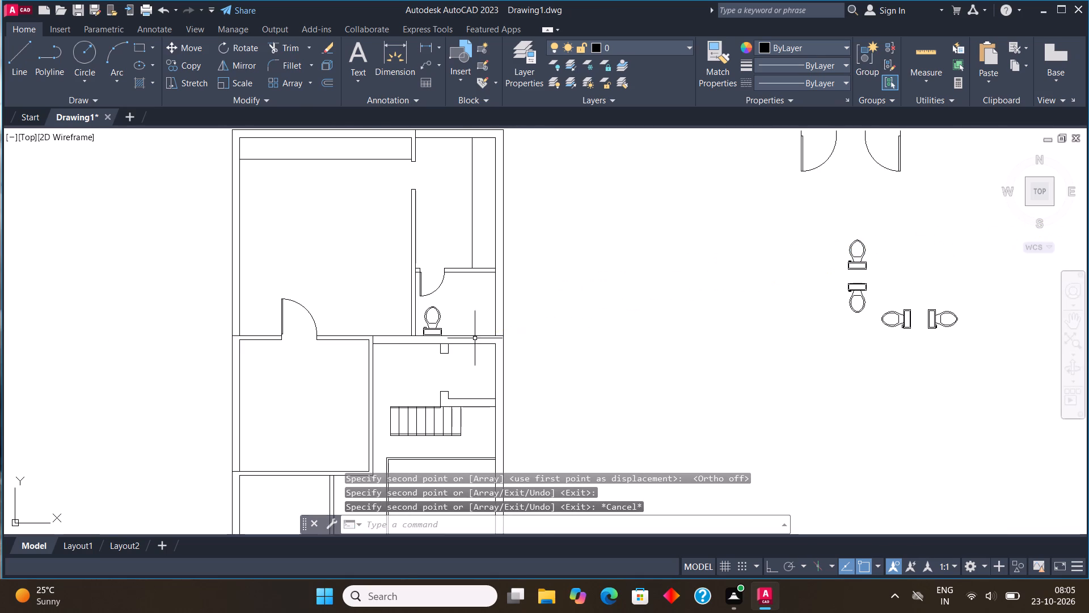
Draw a rectangular washbasin outline beside the toilet, resting on the room's lower wall near the outer wall.
{"action": "scroll", "coordinate": [475, 338], "scroll_direction": "up", "scroll_amount": 3}
{"action": "scroll", "coordinate": [482, 321], "scroll_direction": "down", "scroll_amount": 2}
{"action": "middle_click_drag", "start_coordinate": [483, 307], "coordinate": [421, 385]}
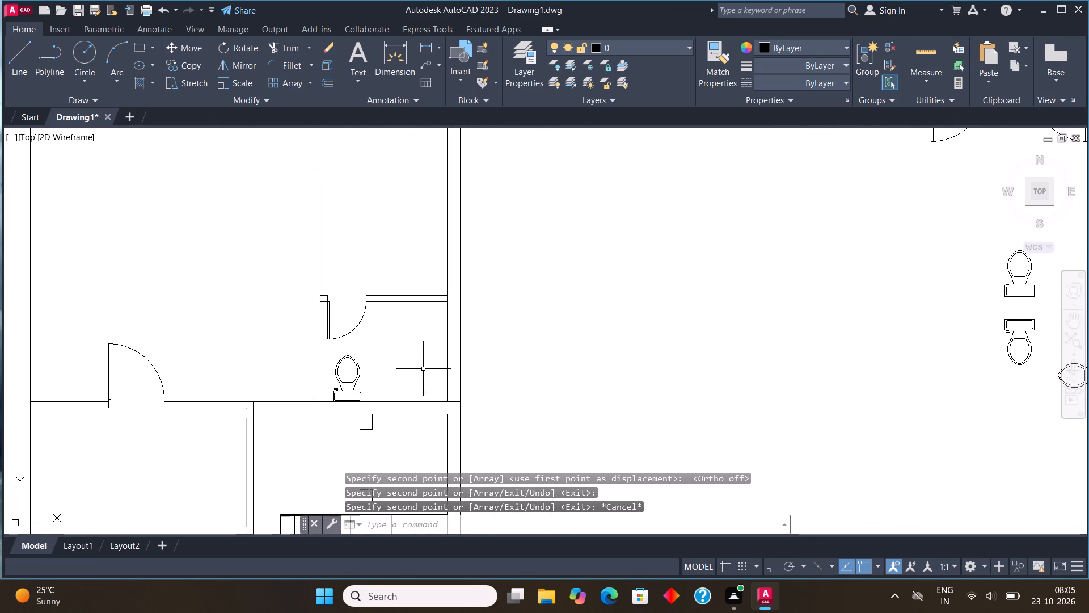
{"action": "middle_click_drag", "start_coordinate": [282, 353], "coordinate": [315, 295]}
{"action": "scroll", "coordinate": [466, 289], "scroll_direction": "up", "scroll_amount": 1}
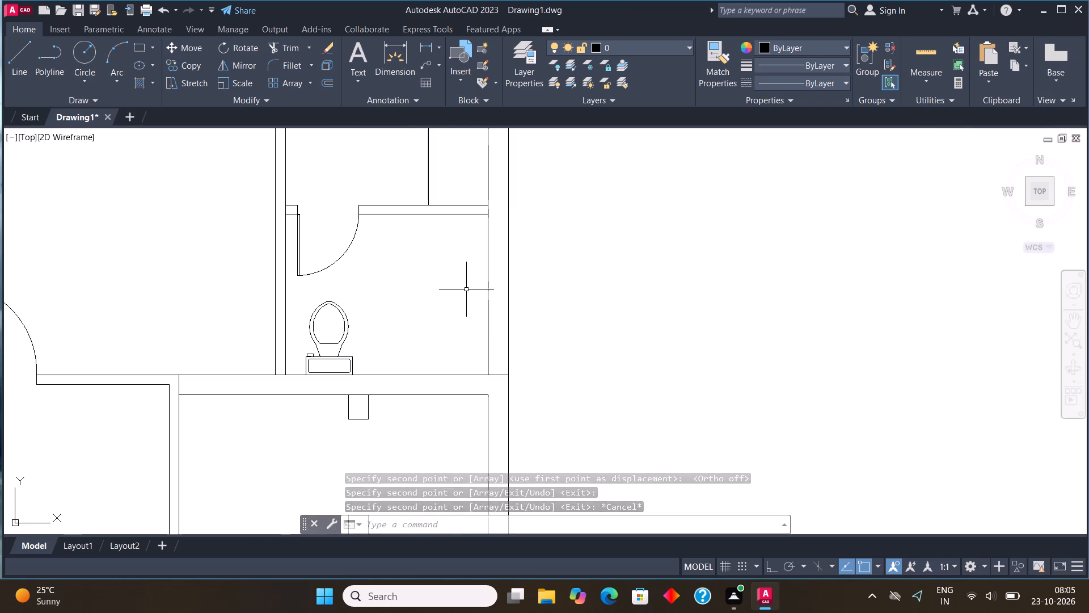
{"action": "left_click", "coordinate": [140, 44]}
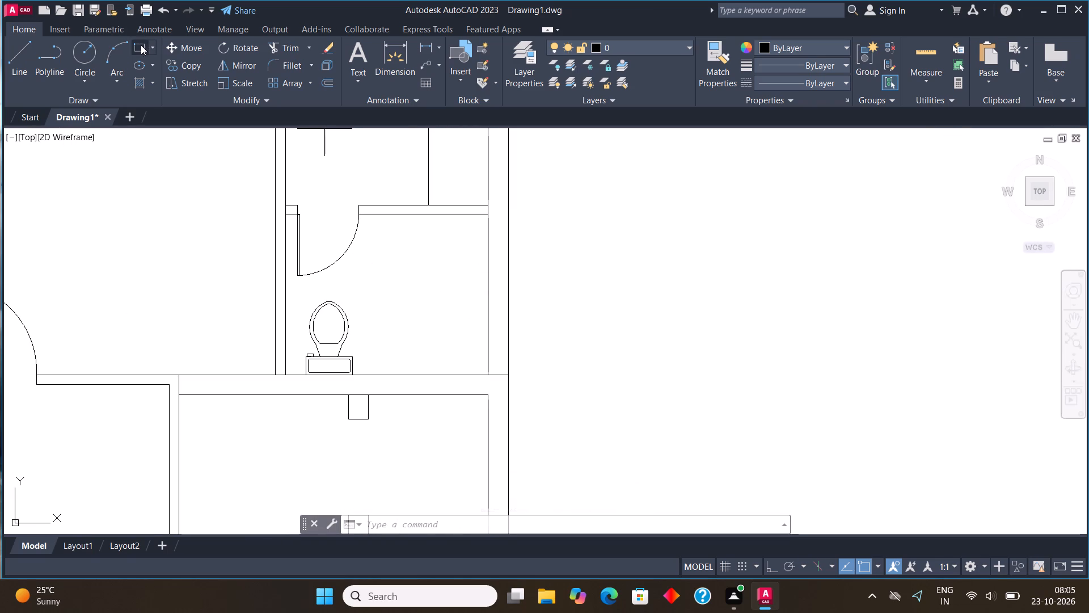
{"action": "left_click", "coordinate": [475, 376]}
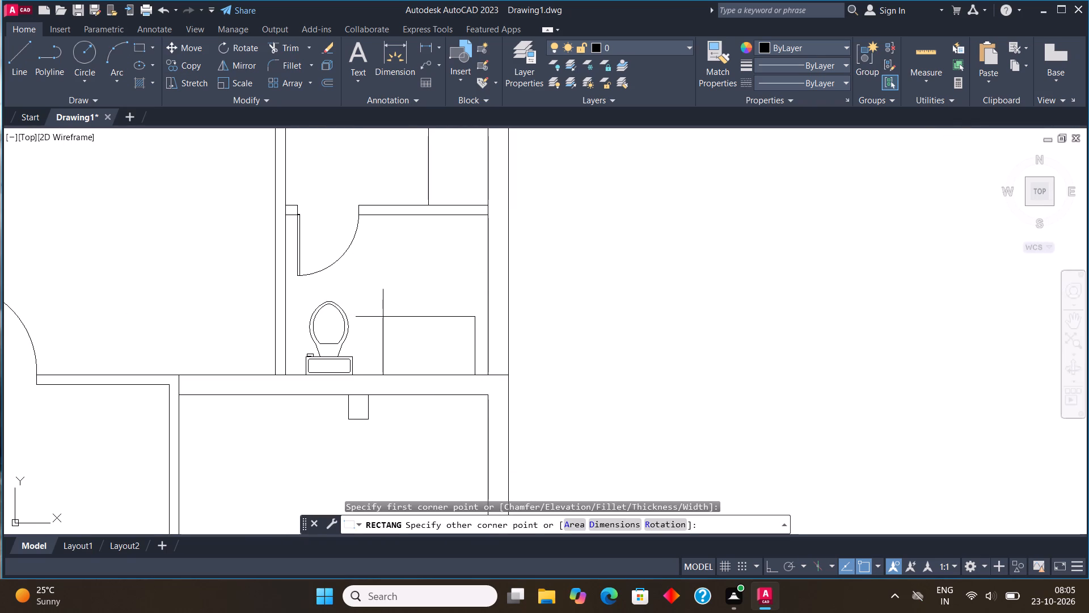
{"action": "left_click", "coordinate": [399, 318]}
Draw a start-end-direction arc rounding the basin rectangle's upper corner nearest the toilet.
{"action": "scroll", "coordinate": [420, 324], "scroll_direction": "up", "scroll_amount": 2}
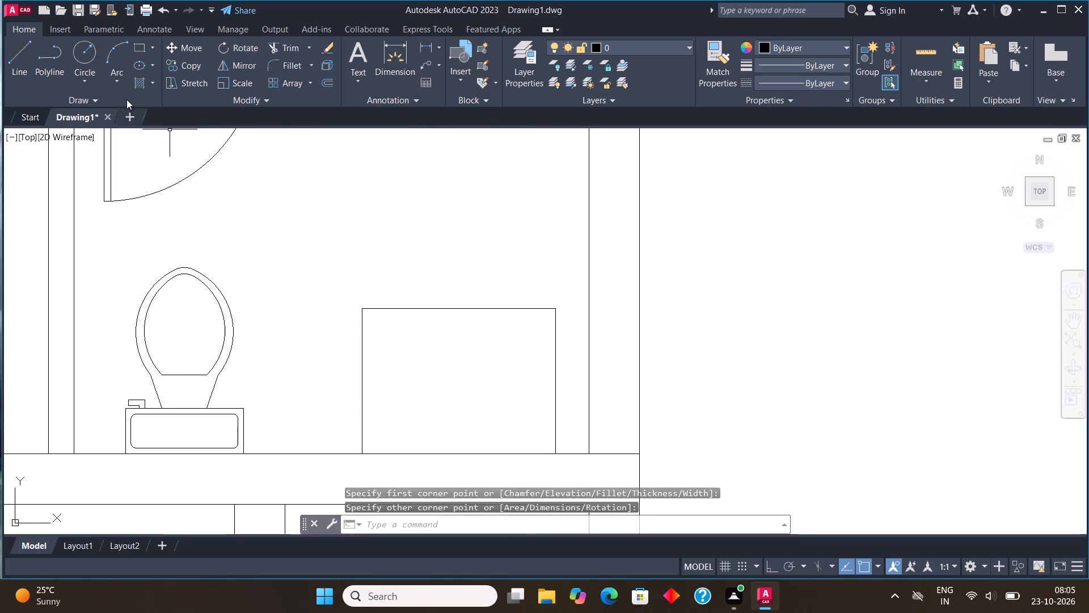
{"action": "left_click", "coordinate": [116, 83]}
{"action": "left_click", "coordinate": [187, 252]}
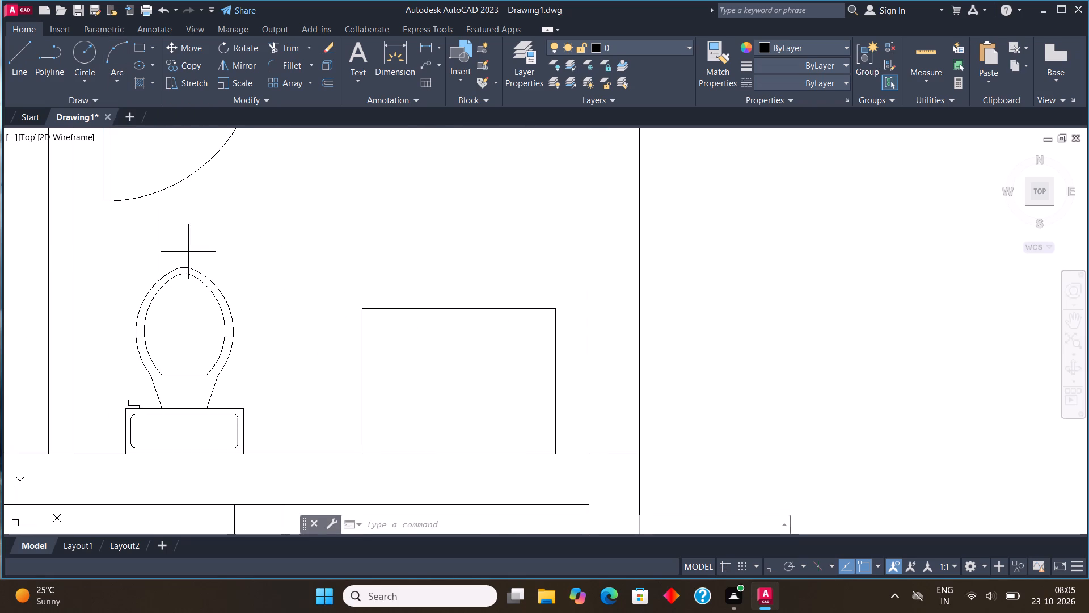
{"action": "left_click", "coordinate": [365, 345]}
{"action": "left_click", "coordinate": [406, 314]}
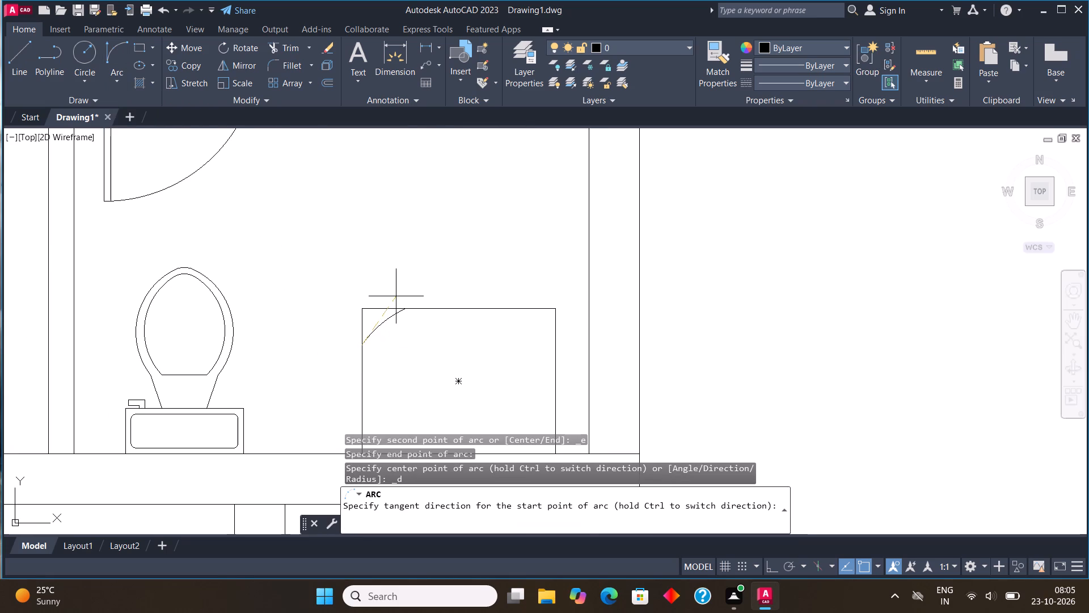
{"action": "left_click", "coordinate": [373, 277]}
Mirror the corner arc across a vertical line through the basin's top-edge midpoint, keeping the source.
{"action": "left_click", "coordinate": [373, 322]}
{"action": "left_click", "coordinate": [244, 66]}
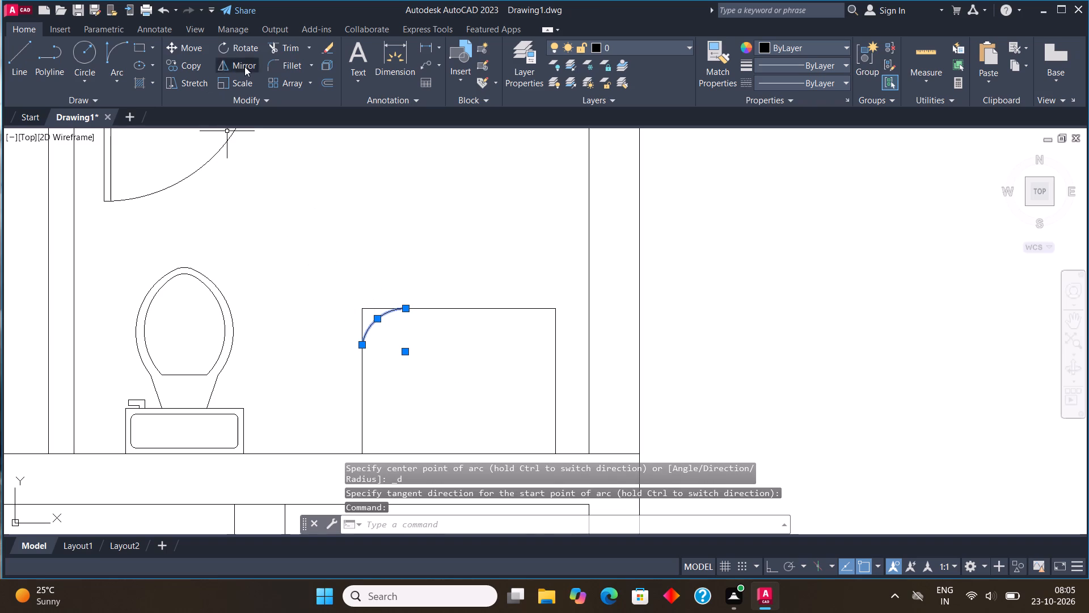
{"action": "left_click", "coordinate": [458, 304]}
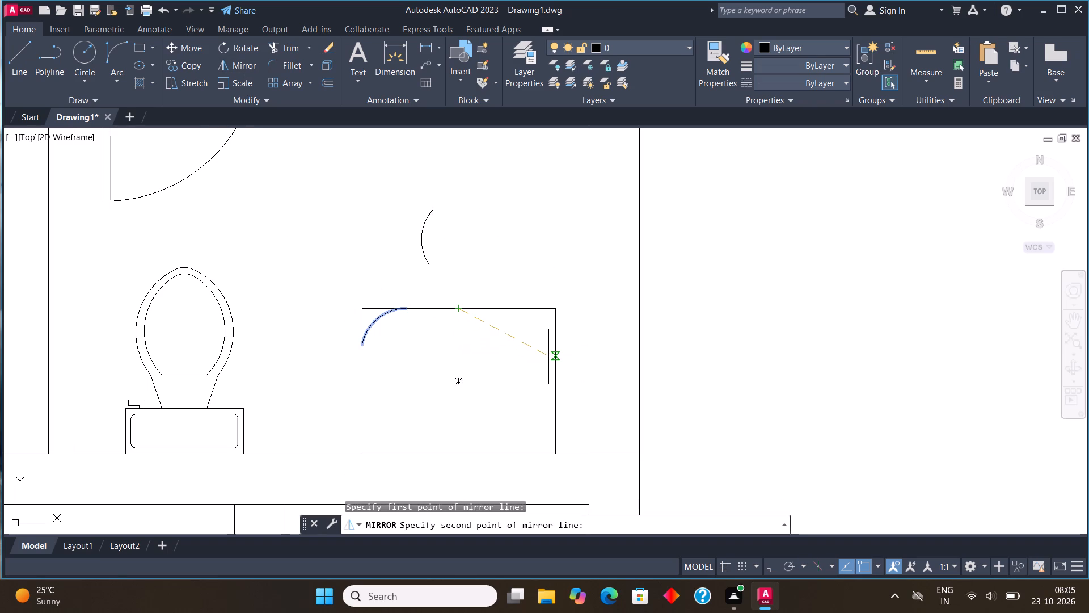
{"action": "key", "text": "F8"}
{"action": "left_click", "coordinate": [431, 360]}
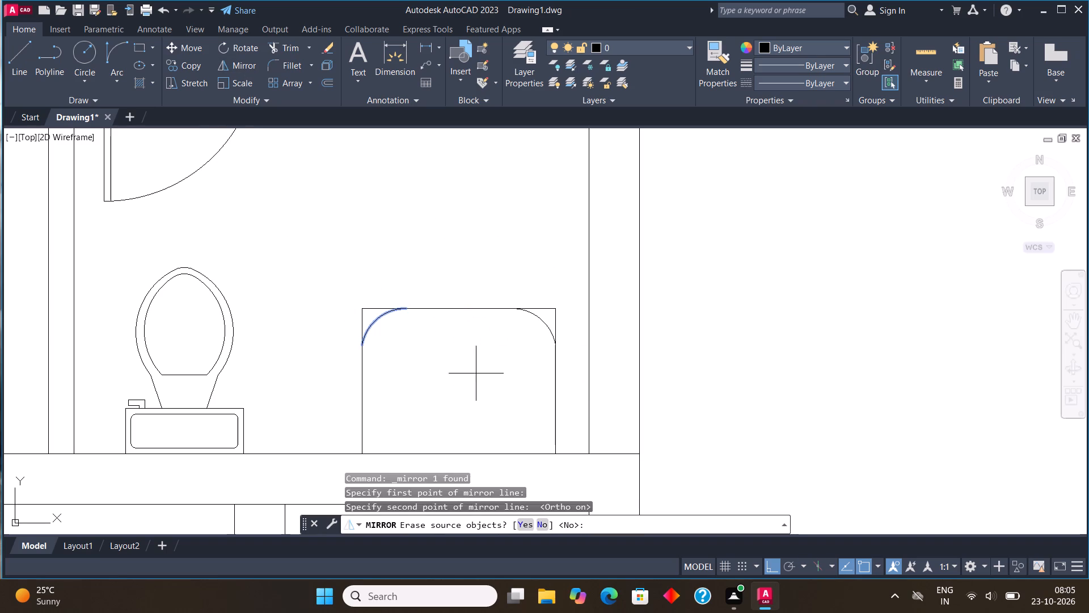
{"action": "left_click", "coordinate": [547, 525]}
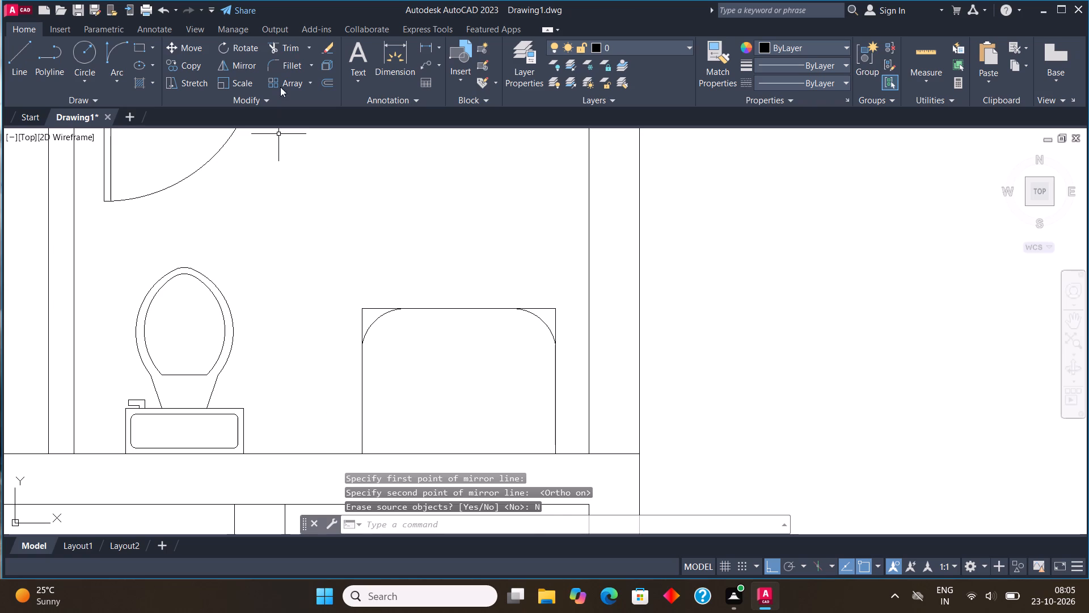
Trim the two square corners of the basin rectangle outside the rounding arcs.
{"action": "left_click", "coordinate": [285, 49]}
{"action": "left_click_drag", "start_coordinate": [332, 359], "coordinate": [410, 284]}
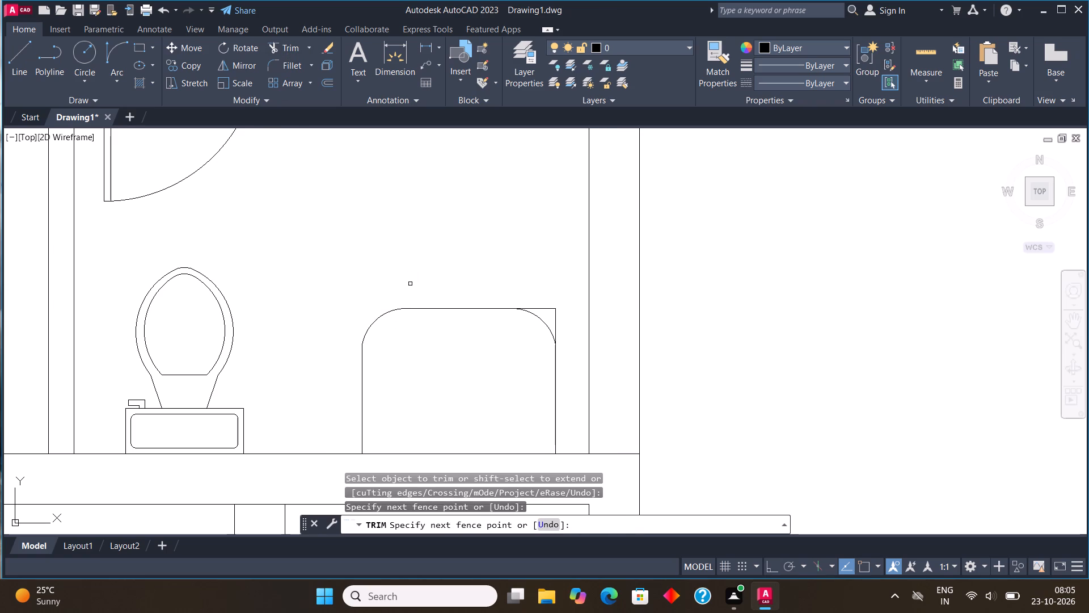
{"action": "left_click_drag", "start_coordinate": [500, 292], "coordinate": [571, 337]}
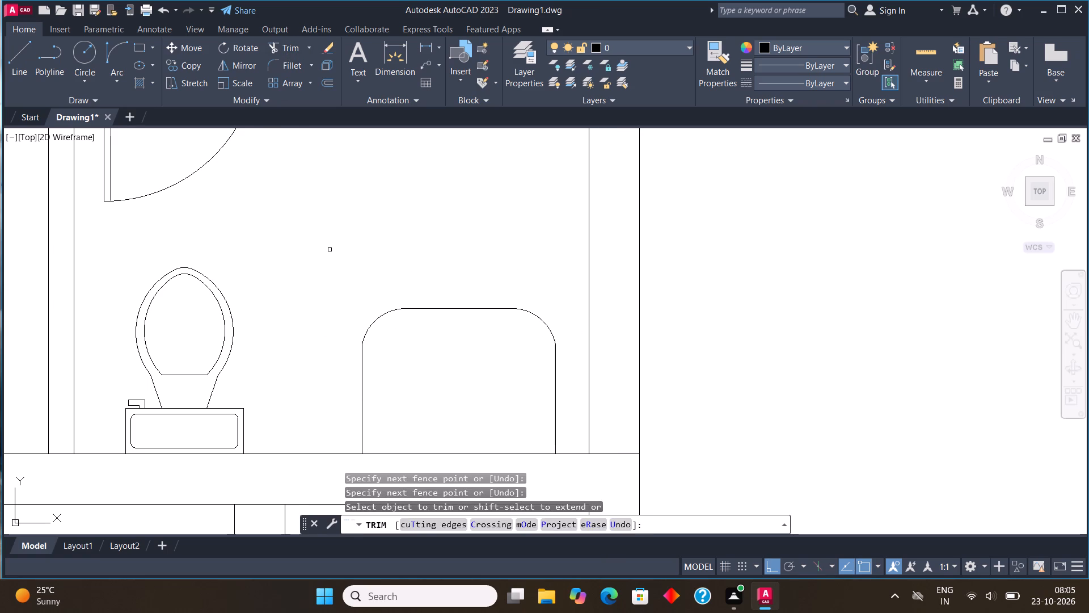
{"action": "key", "text": "Escape"}
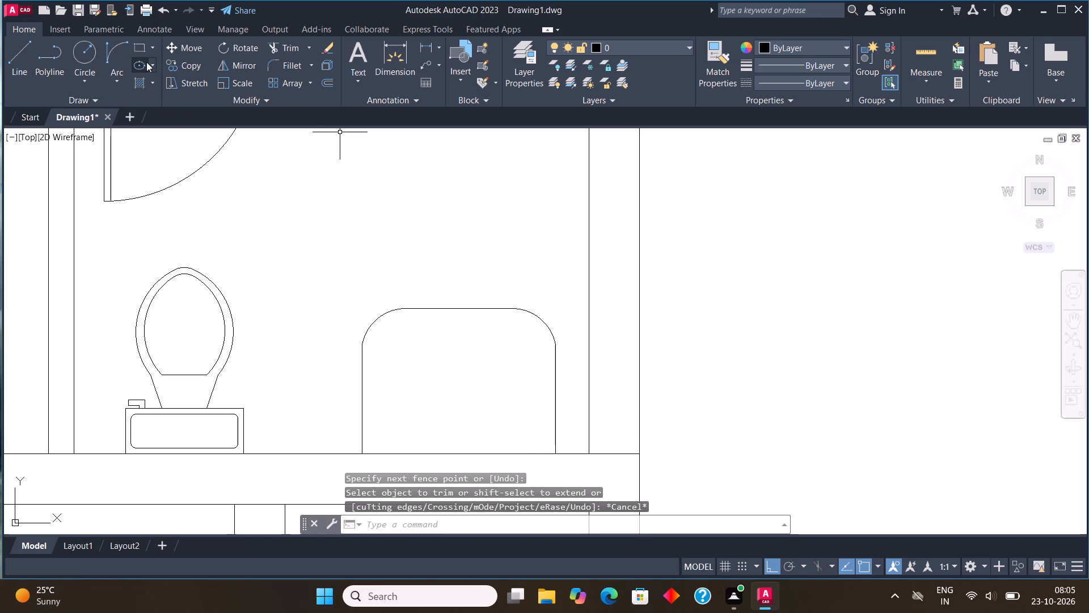
Draw a horizontal ellipse by its centre for the bowl inside the basin outline.
{"action": "left_click", "coordinate": [138, 62]}
{"action": "left_click", "coordinate": [416, 390]}
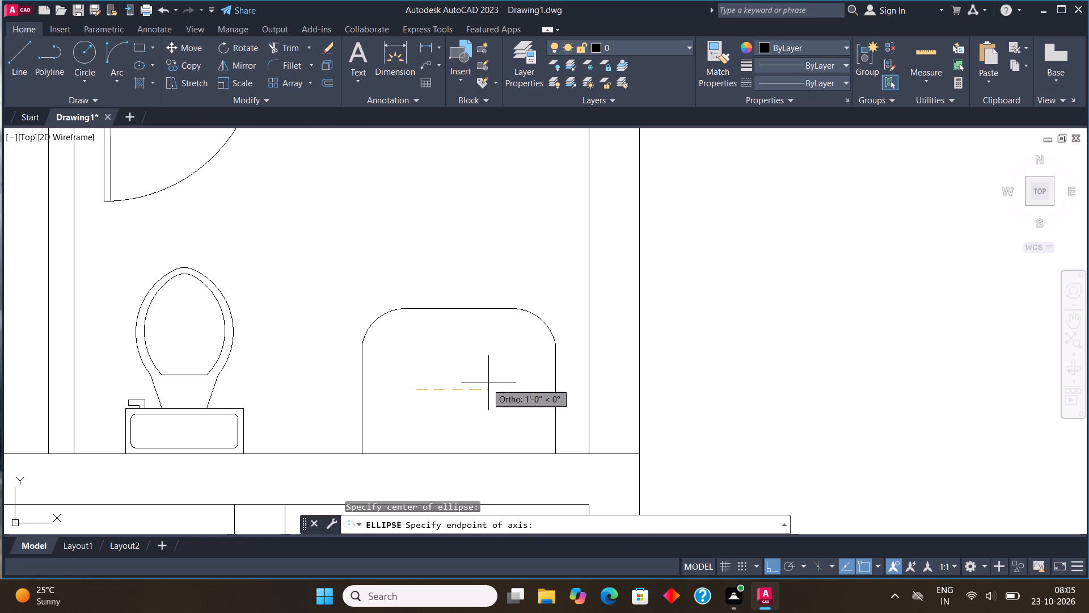
{"action": "left_click", "coordinate": [502, 387]}
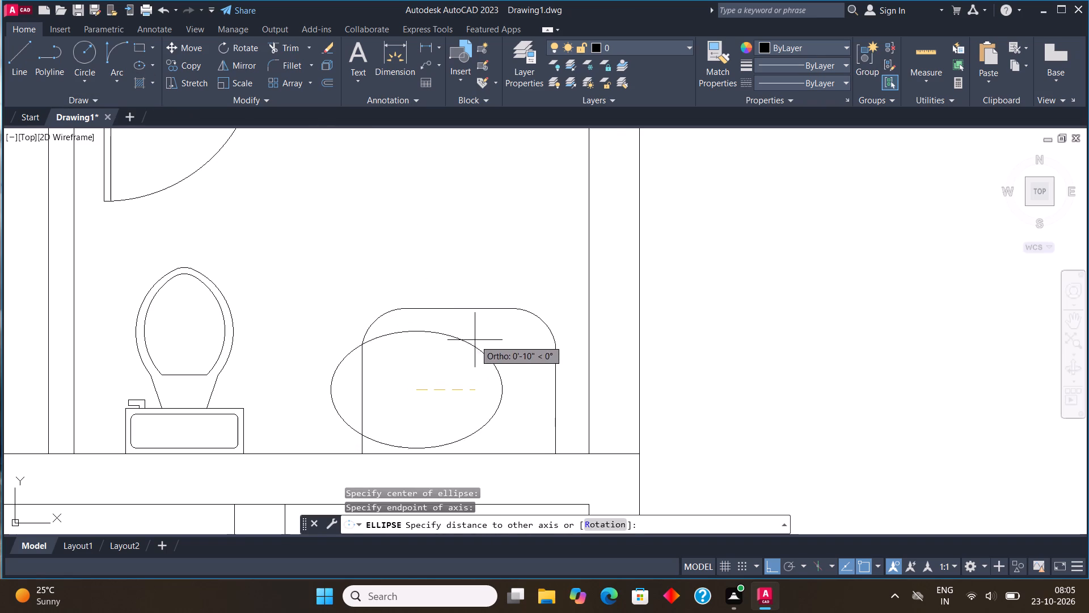
{"action": "left_click", "coordinate": [471, 342]}
Shrink the bowl ellipse slightly along both its horizontal and vertical axes.
{"action": "left_click", "coordinate": [451, 340]}
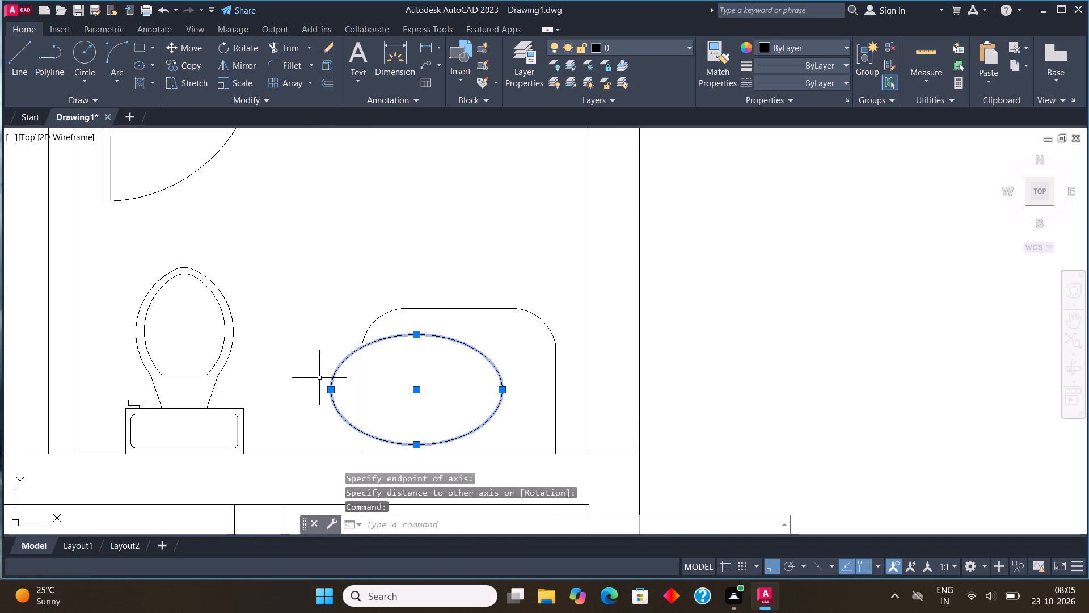
{"action": "left_click", "coordinate": [333, 387]}
{"action": "left_click", "coordinate": [344, 392]}
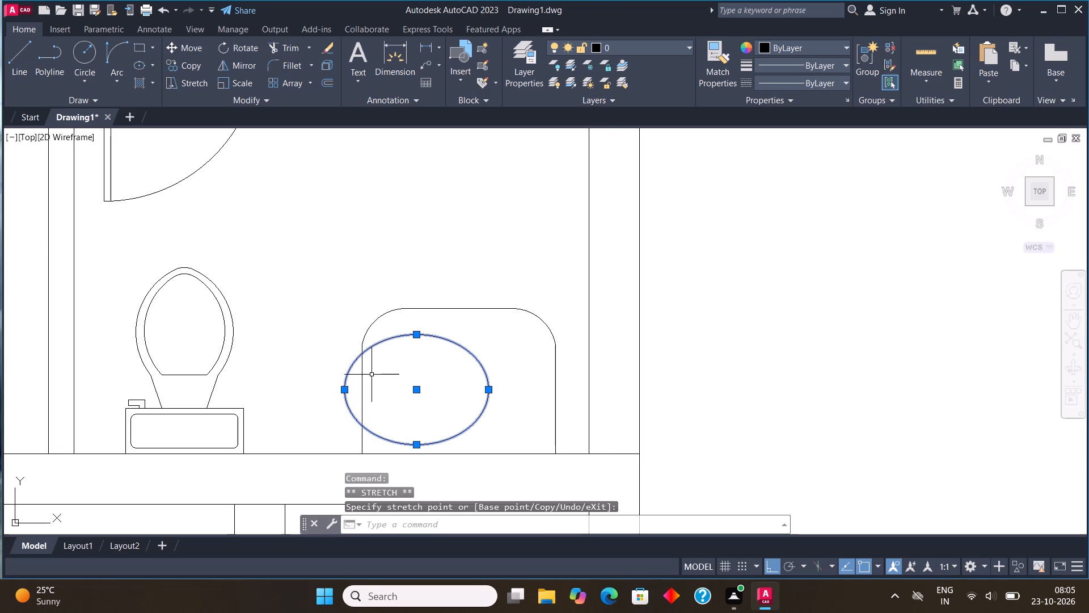
{"action": "left_click", "coordinate": [415, 335]}
{"action": "left_click", "coordinate": [418, 345]}
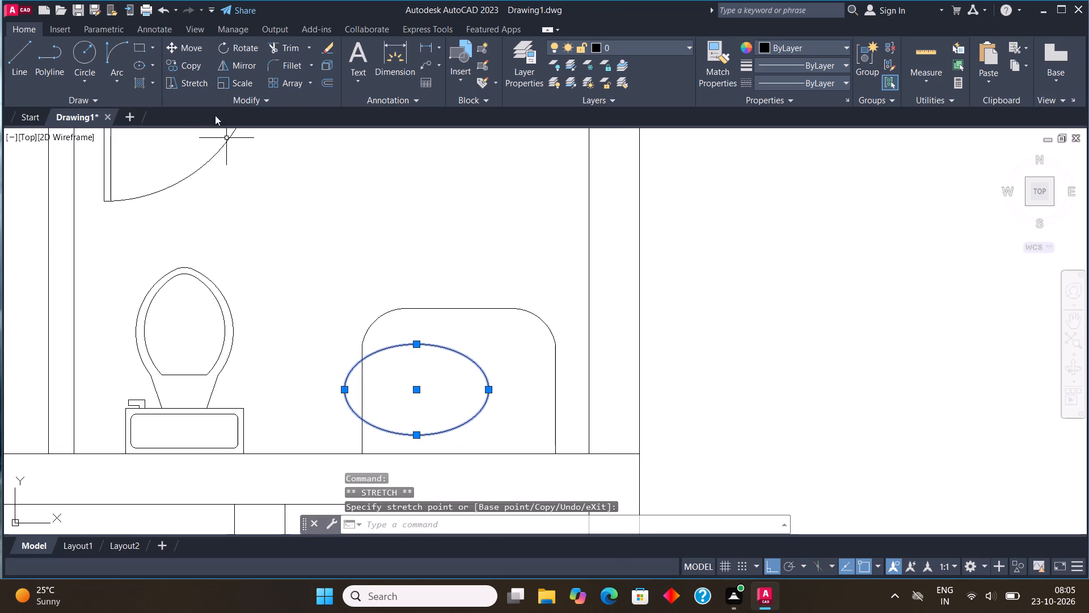
Move the bowl ellipse horizontally so it sits centrally within the basin outline.
{"action": "left_click", "coordinate": [177, 41]}
{"action": "left_click", "coordinate": [382, 387]}
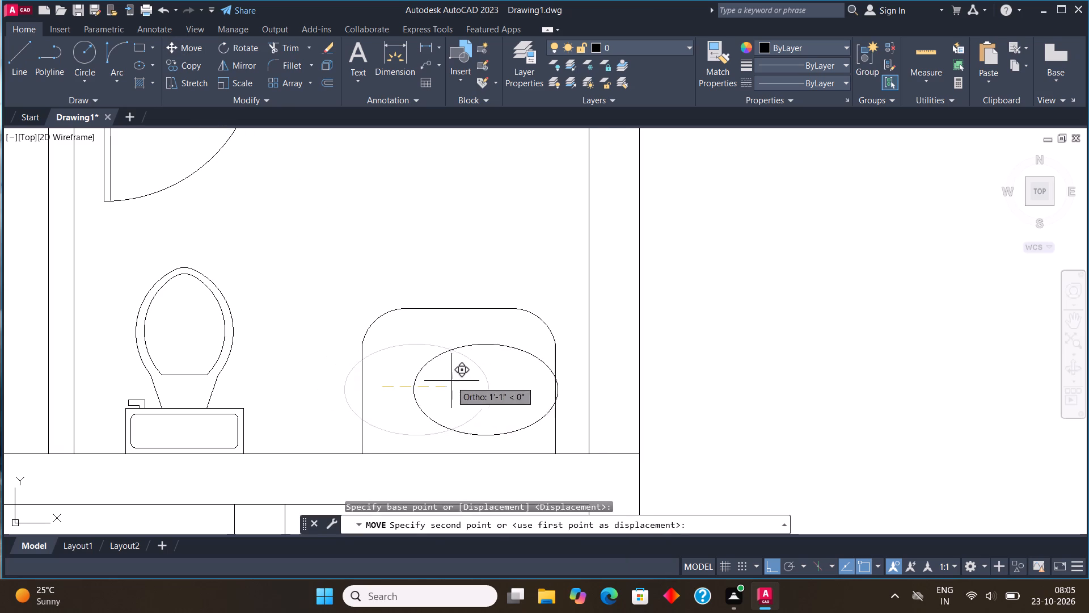
{"action": "left_click", "coordinate": [426, 377]}
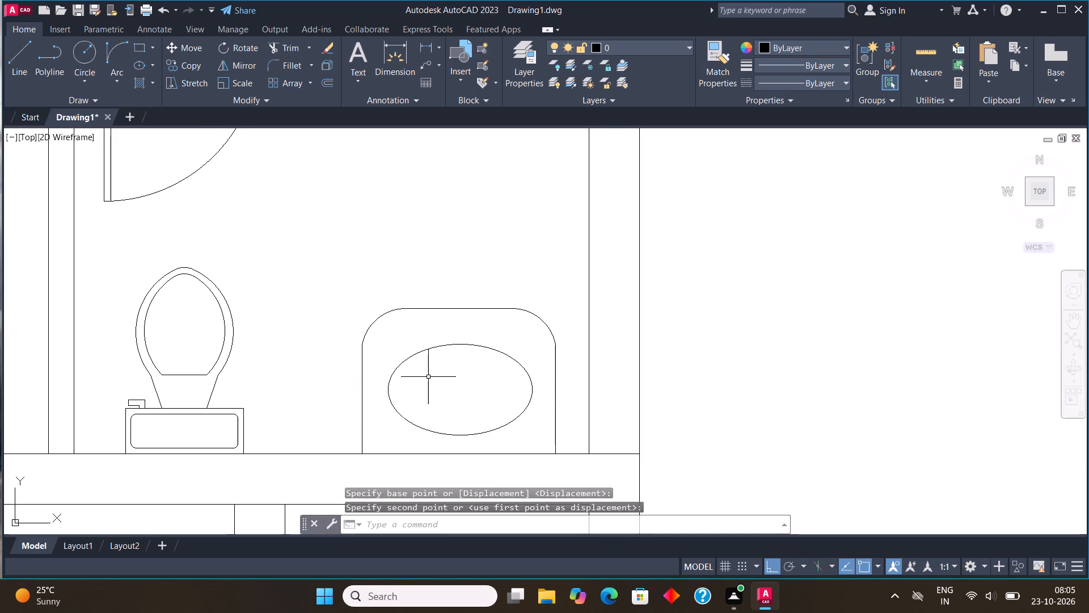
Draw a start-end-direction arc between the bowl ellipse's two side extremes, bulging toward the lower wall.
{"action": "left_click", "coordinate": [114, 83]}
{"action": "left_click", "coordinate": [168, 252]}
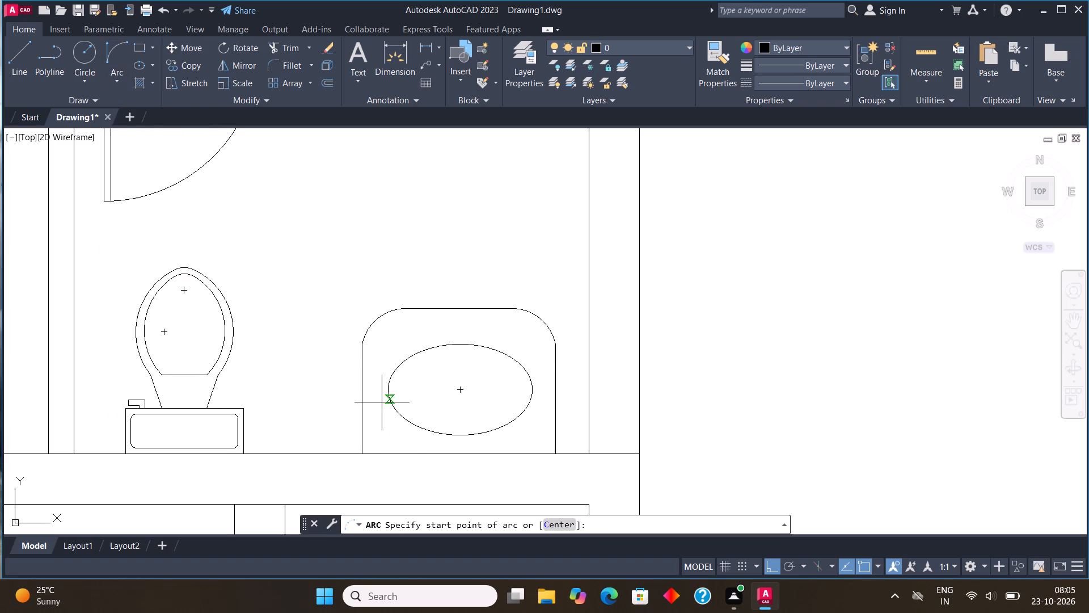
{"action": "left_click", "coordinate": [388, 395]}
{"action": "left_click", "coordinate": [534, 389]}
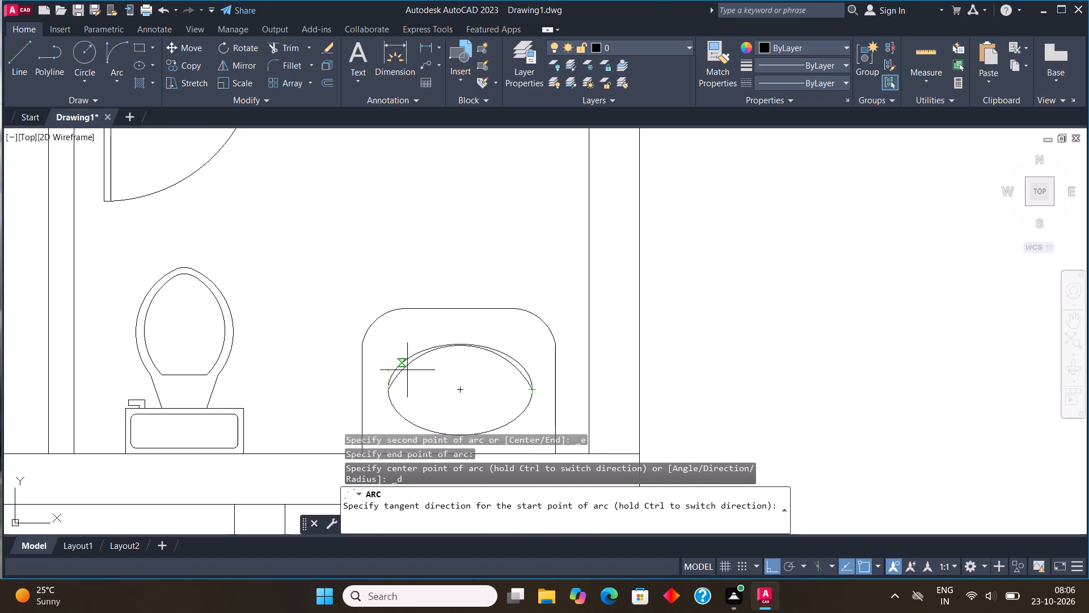
{"action": "scroll", "coordinate": [430, 372], "scroll_direction": "down", "scroll_amount": 3}
{"action": "scroll", "coordinate": [436, 391], "scroll_direction": "up", "scroll_amount": 4}
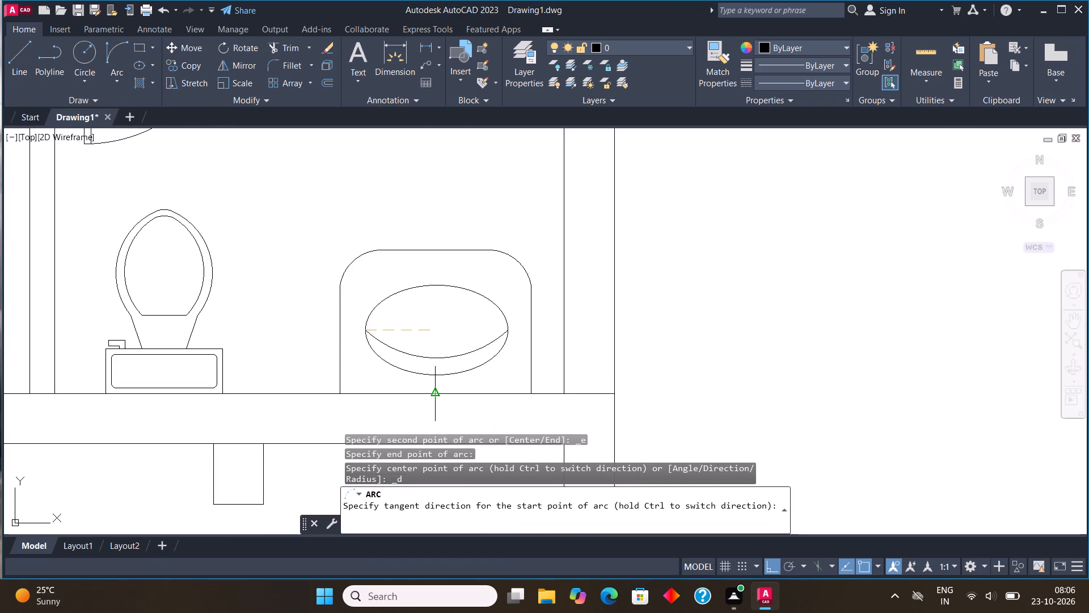
{"action": "left_click", "coordinate": [436, 393]}
Stretch the inner arc's midpoint toward the wall so it lies closer to the ellipse's lower edge.
{"action": "left_click", "coordinate": [429, 335]}
{"action": "left_click", "coordinate": [434, 347]}
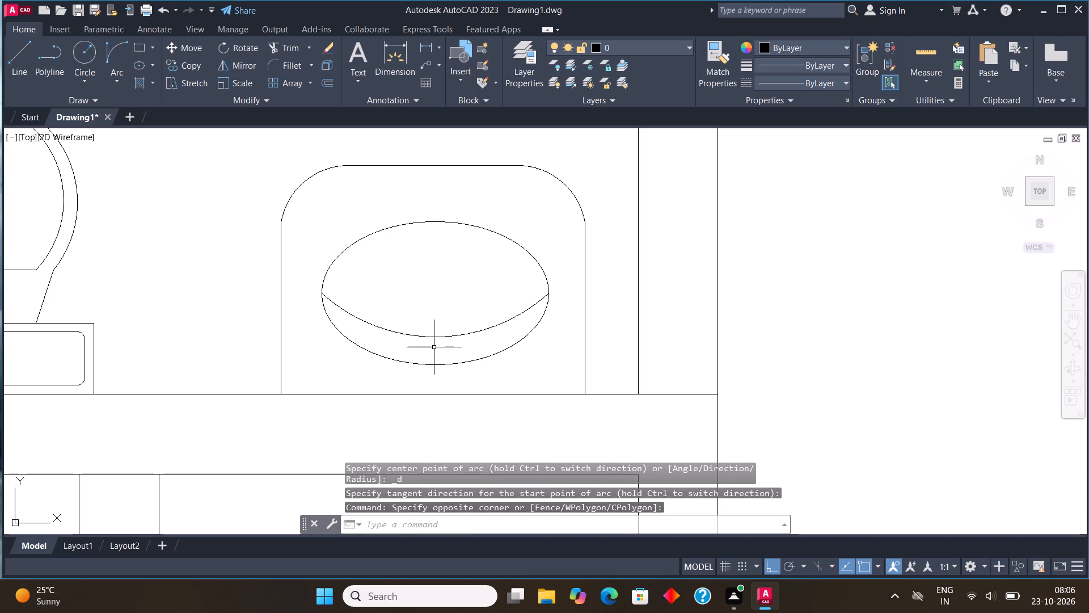
{"action": "left_click", "coordinate": [437, 340]}
{"action": "left_click", "coordinate": [433, 330]}
{"action": "scroll", "coordinate": [440, 343], "scroll_direction": "up", "scroll_amount": 2}
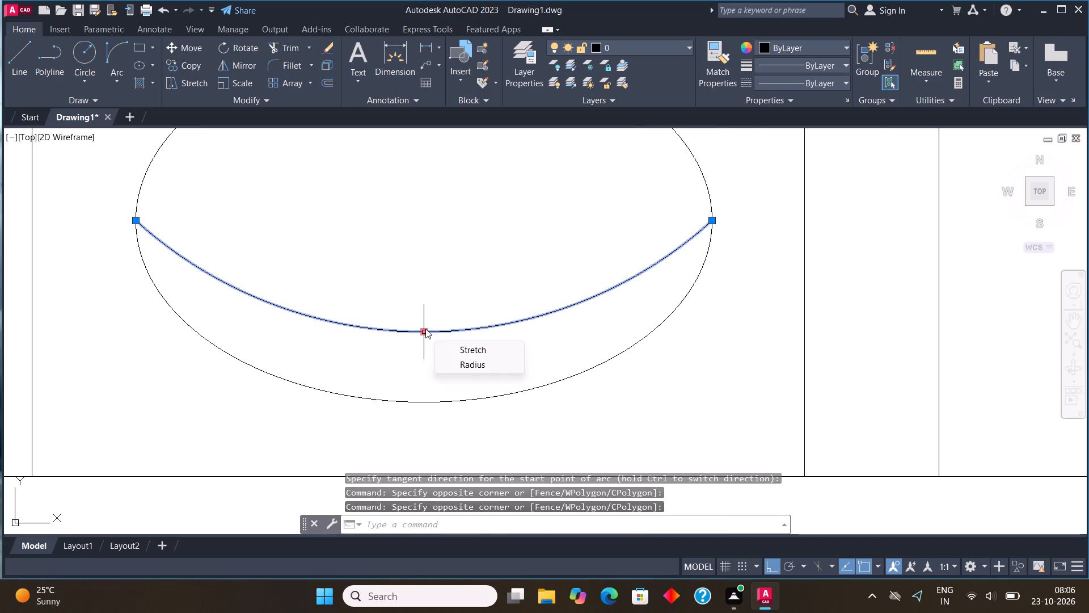
{"action": "left_click", "coordinate": [425, 329]}
{"action": "left_click", "coordinate": [436, 378]}
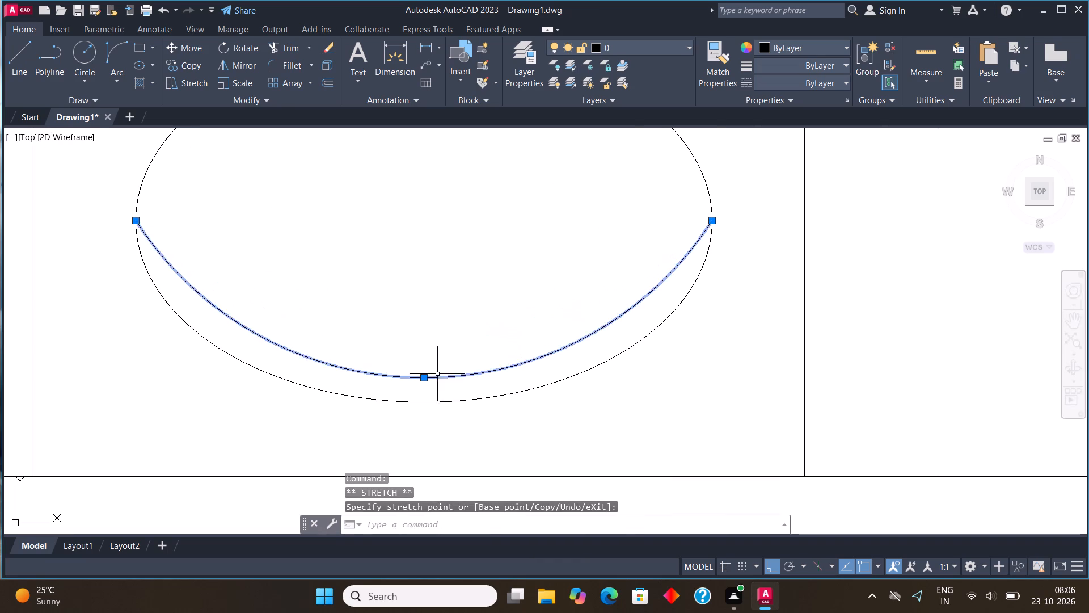
{"action": "scroll", "coordinate": [437, 373], "scroll_direction": "down", "scroll_amount": 4}
{"action": "key", "text": "Escape"}
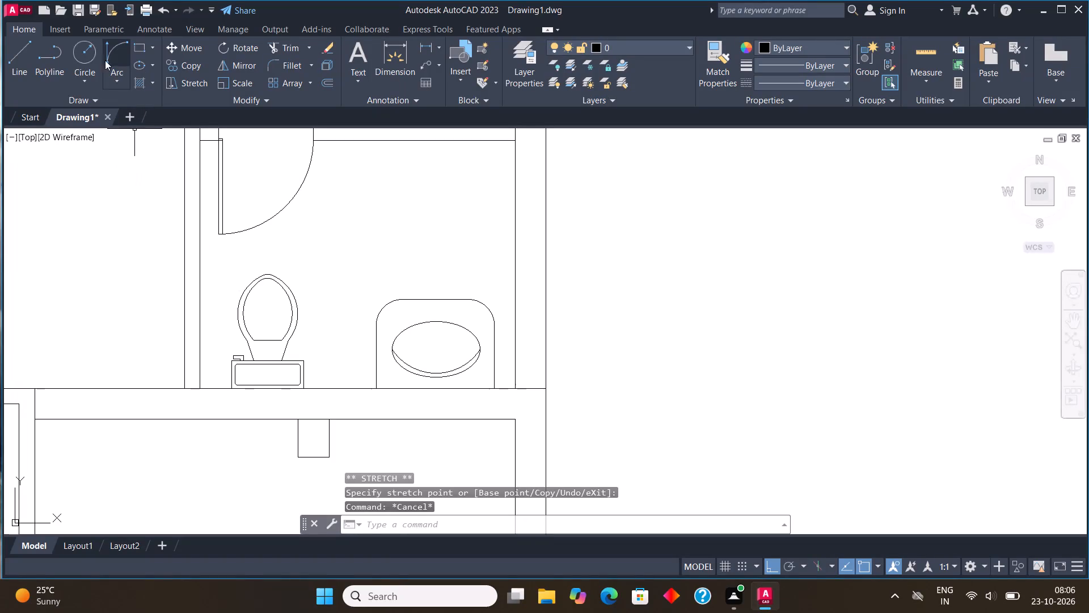
Draw a small drain circle at the centre of the washbasin's ellipse.
{"action": "left_click", "coordinate": [86, 56]}
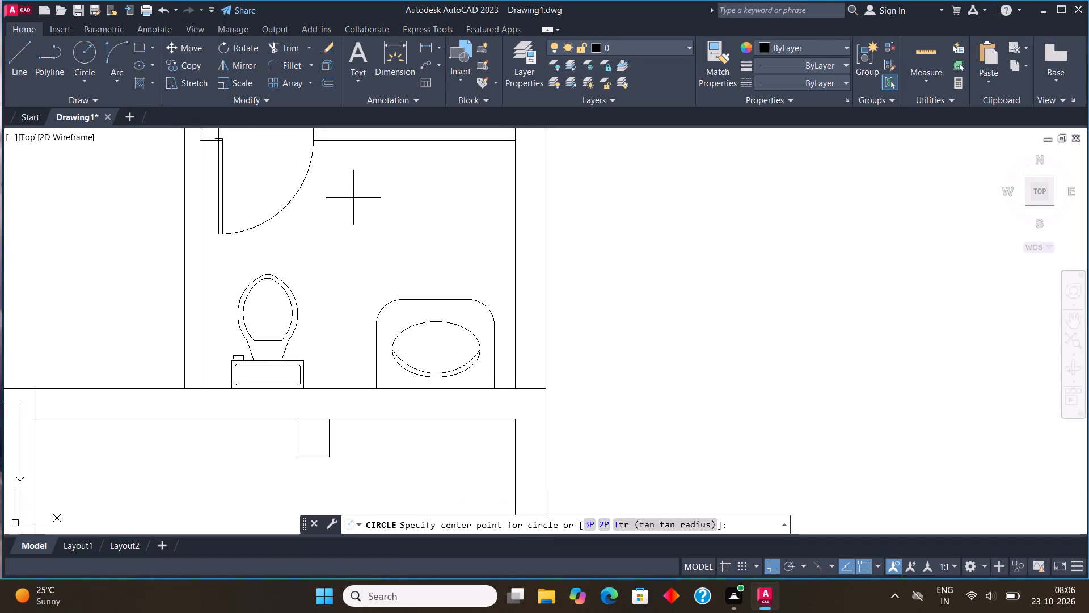
{"action": "scroll", "coordinate": [437, 354], "scroll_direction": "up", "scroll_amount": 2}
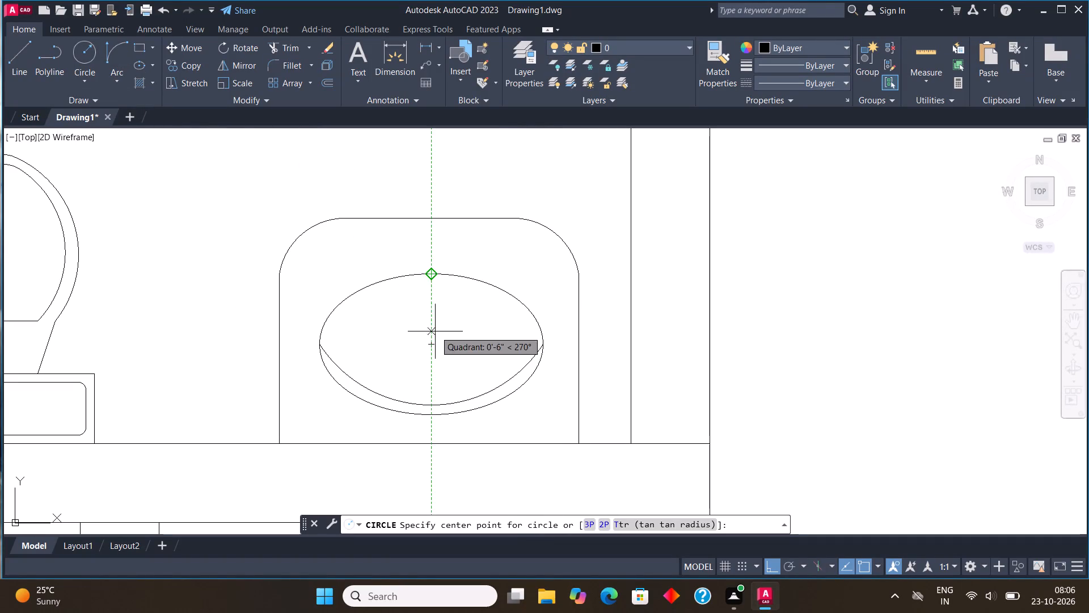
{"action": "left_click", "coordinate": [437, 343]}
{"action": "left_click", "coordinate": [438, 345]}
{"action": "scroll", "coordinate": [449, 296], "scroll_direction": "down", "scroll_amount": 3}
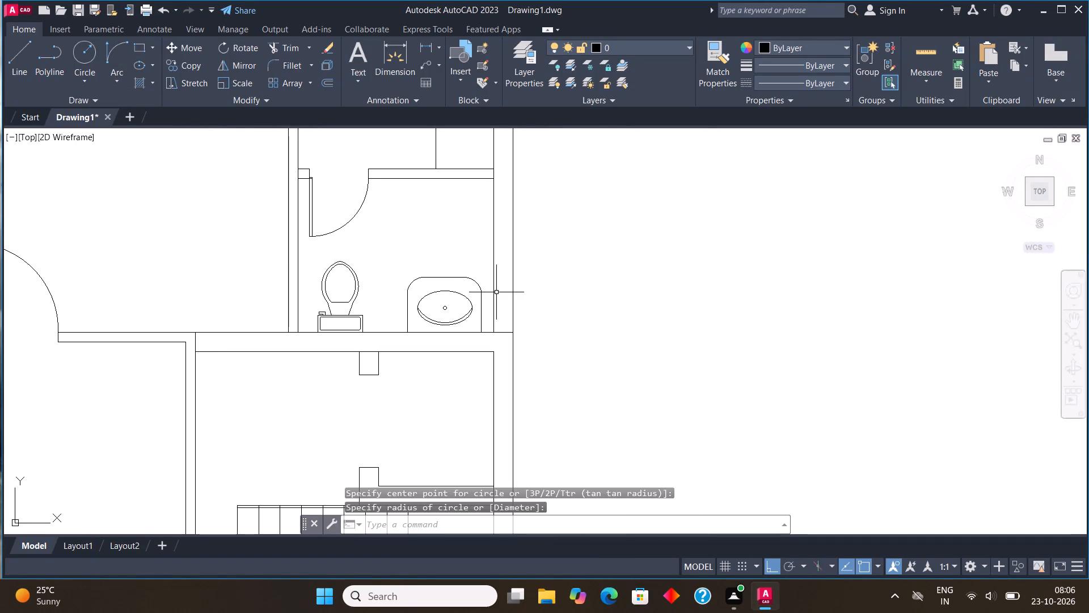
{"action": "scroll", "coordinate": [382, 241], "scroll_direction": "down", "scroll_amount": 2}
{"action": "scroll", "coordinate": [395, 253], "scroll_direction": "up", "scroll_amount": 3}
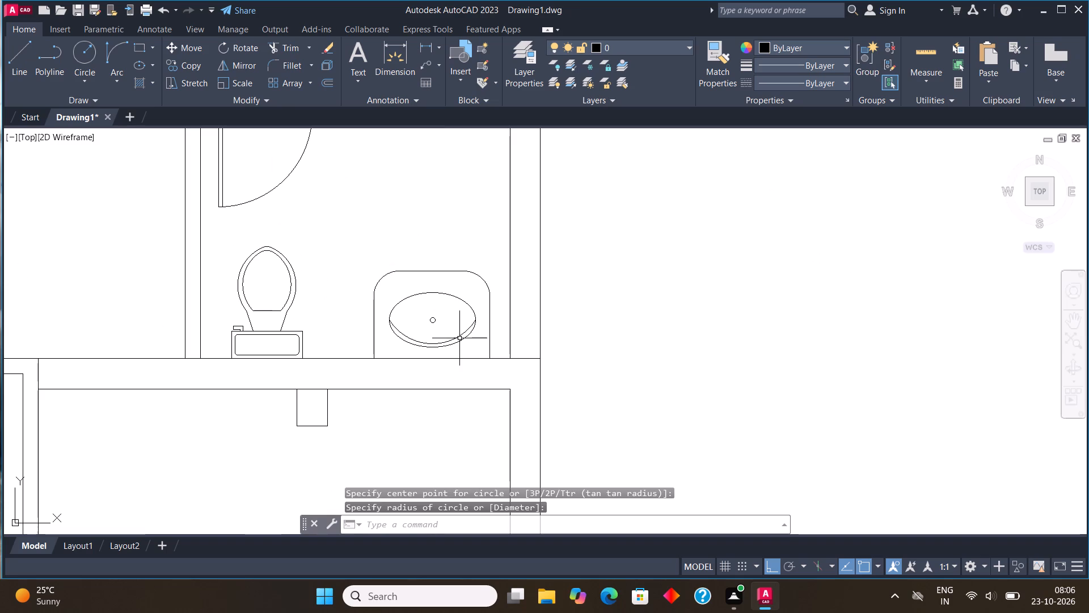
Copy the complete washbasin from the upper bathroom to the lower bathroom, against its bottom wall beside the toilet.
{"action": "left_click", "coordinate": [461, 346]}
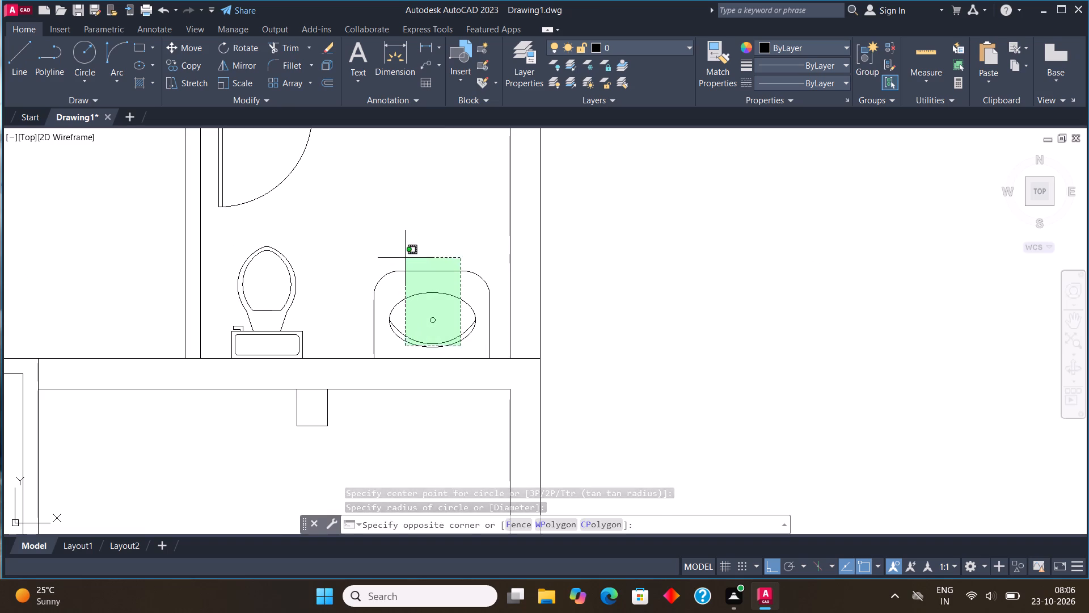
{"action": "left_click", "coordinate": [400, 249]}
{"action": "left_click_drag", "start_coordinate": [385, 326], "coordinate": [379, 318]}
{"action": "left_click", "coordinate": [383, 284]}
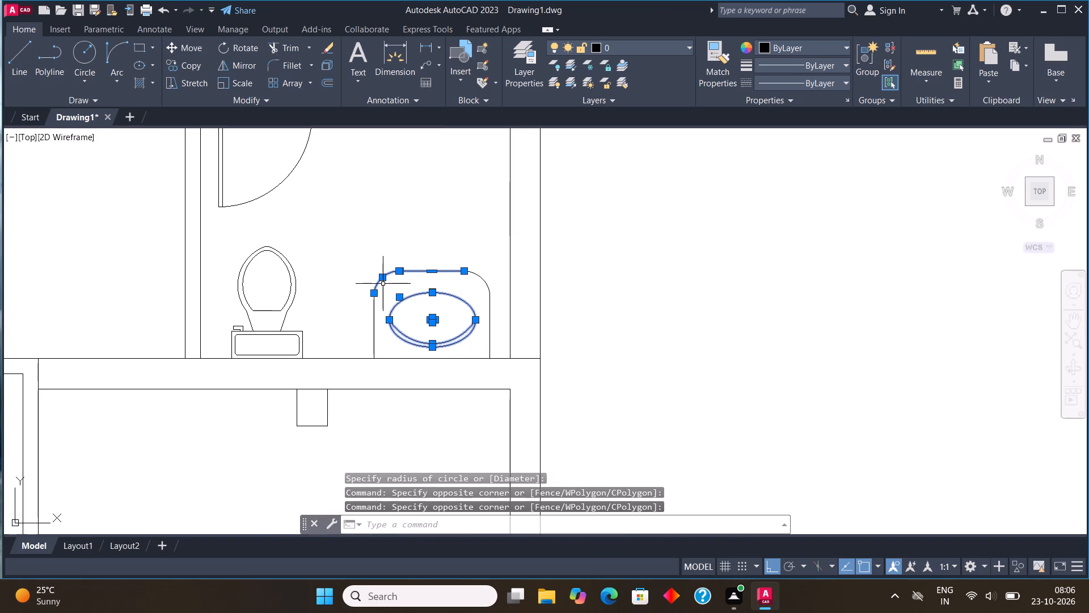
{"action": "left_click_drag", "start_coordinate": [384, 337], "coordinate": [379, 327]}
{"action": "left_click", "coordinate": [345, 264]}
{"action": "left_click", "coordinate": [494, 328]}
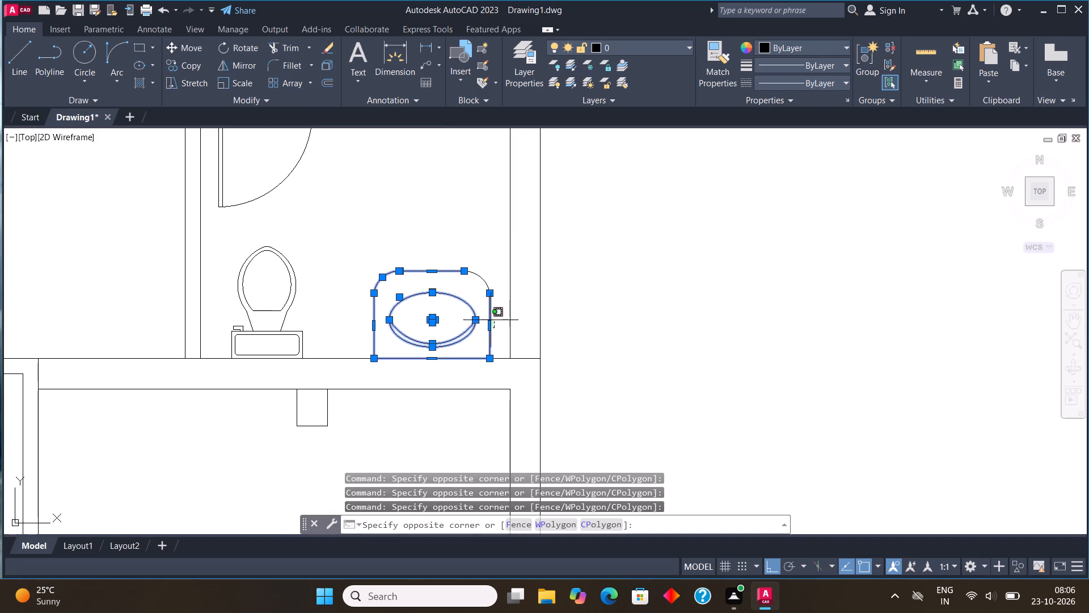
{"action": "left_click", "coordinate": [465, 241]}
{"action": "left_click", "coordinate": [183, 65]}
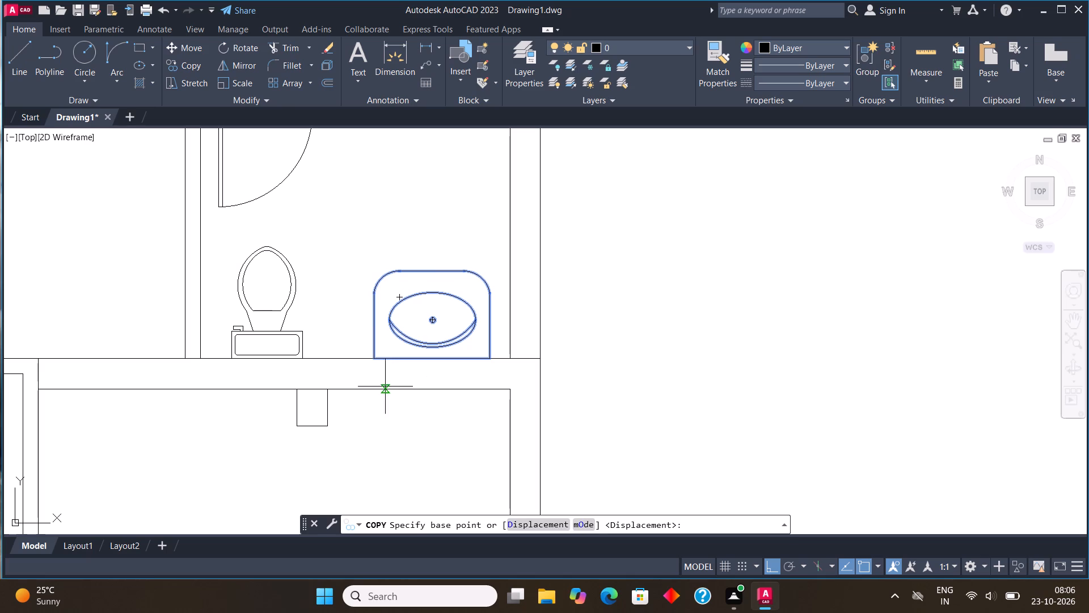
{"action": "left_click", "coordinate": [379, 356]}
{"action": "scroll", "coordinate": [394, 335], "scroll_direction": "down", "scroll_amount": 4}
{"action": "middle_click_drag", "start_coordinate": [396, 450], "coordinate": [398, 287]}
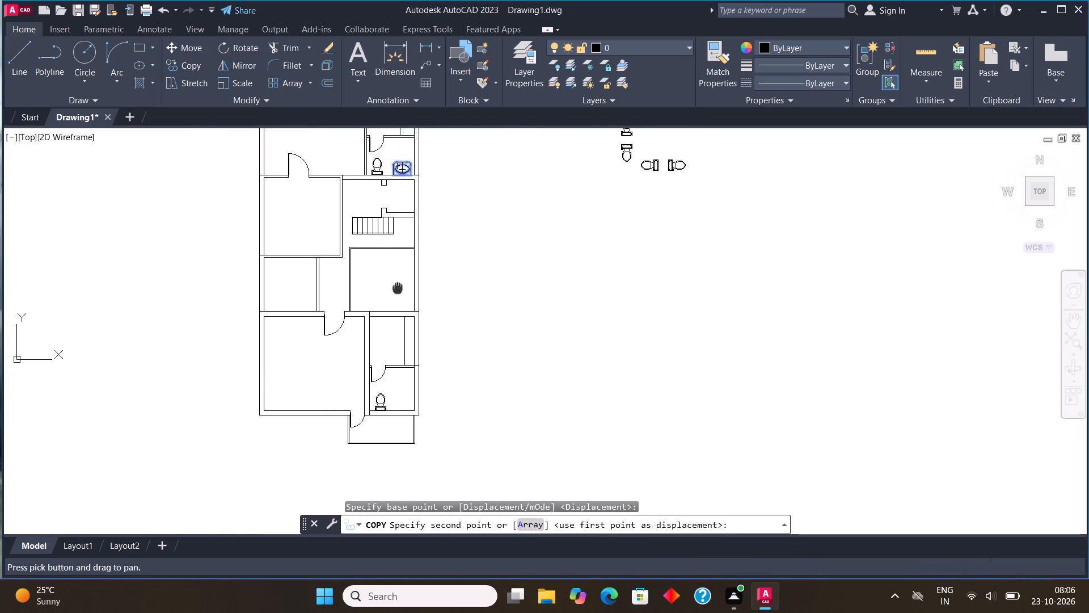
{"action": "scroll", "coordinate": [398, 418], "scroll_direction": "up", "scroll_amount": 4}
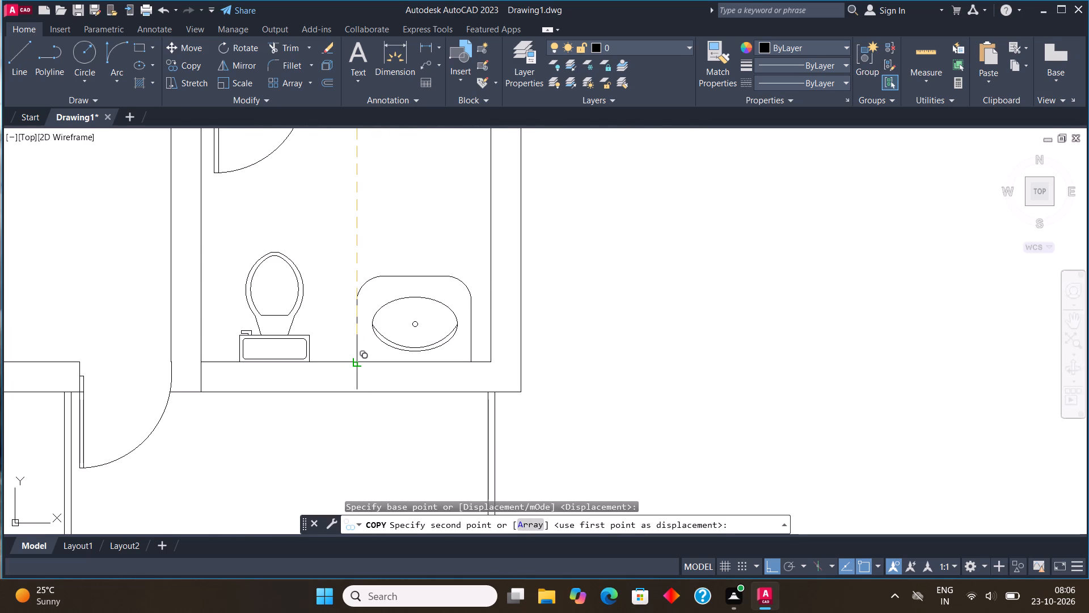
{"action": "left_click", "coordinate": [356, 360]}
{"action": "key", "text": "Escape"}
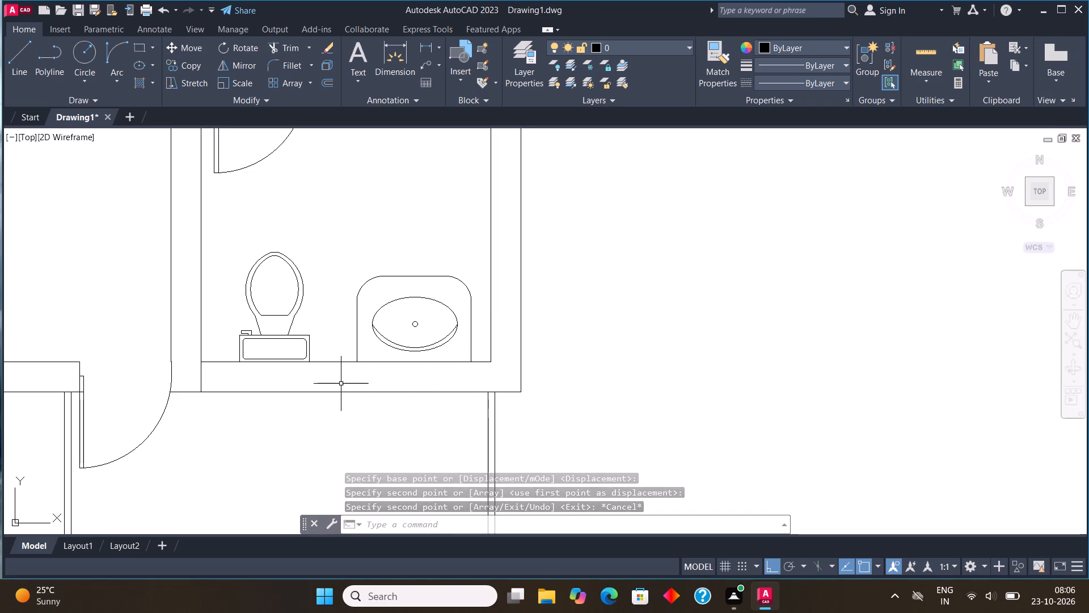
Draw an upright rectangle in the middle of the small room directly above the lower bathroom.
{"action": "scroll", "coordinate": [369, 325], "scroll_direction": "down", "scroll_amount": 1}
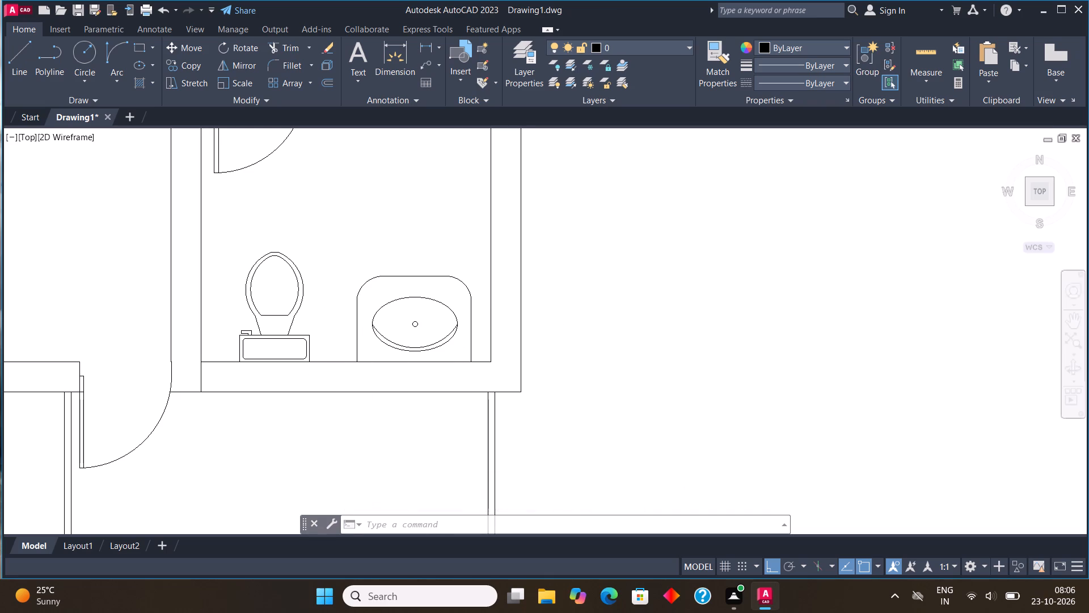
{"action": "middle_click_drag", "start_coordinate": [377, 298], "coordinate": [586, 419]}
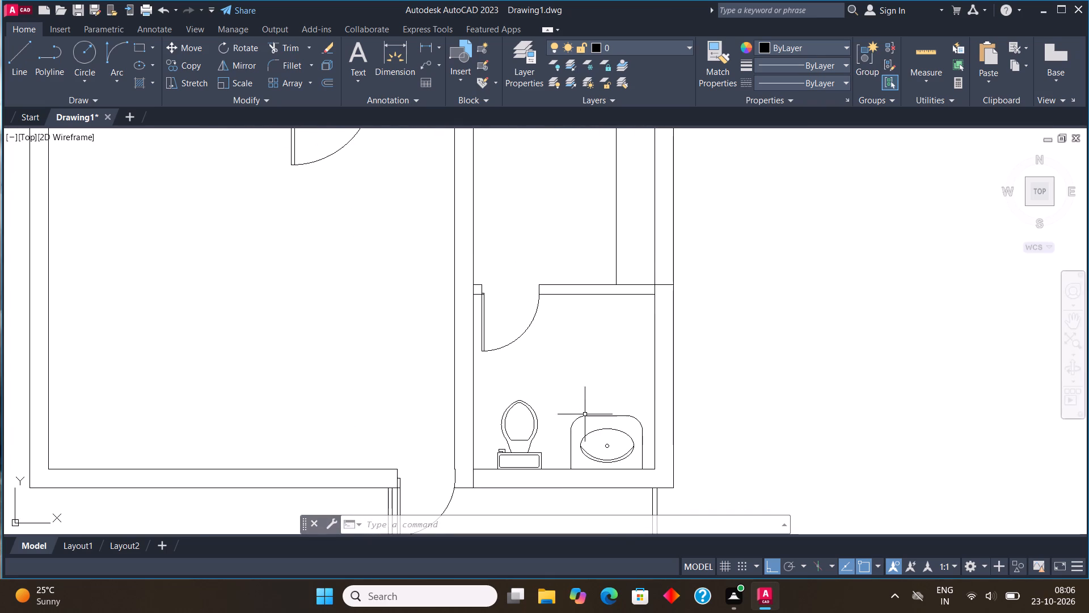
{"action": "middle_click_drag", "start_coordinate": [585, 196], "coordinate": [451, 364]}
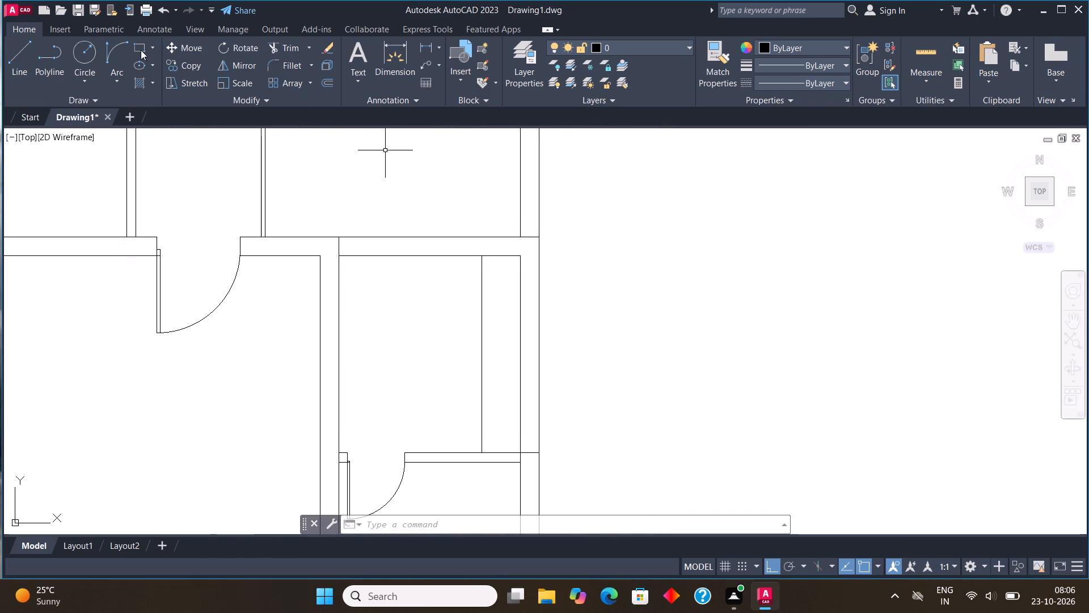
{"action": "left_click", "coordinate": [141, 45]}
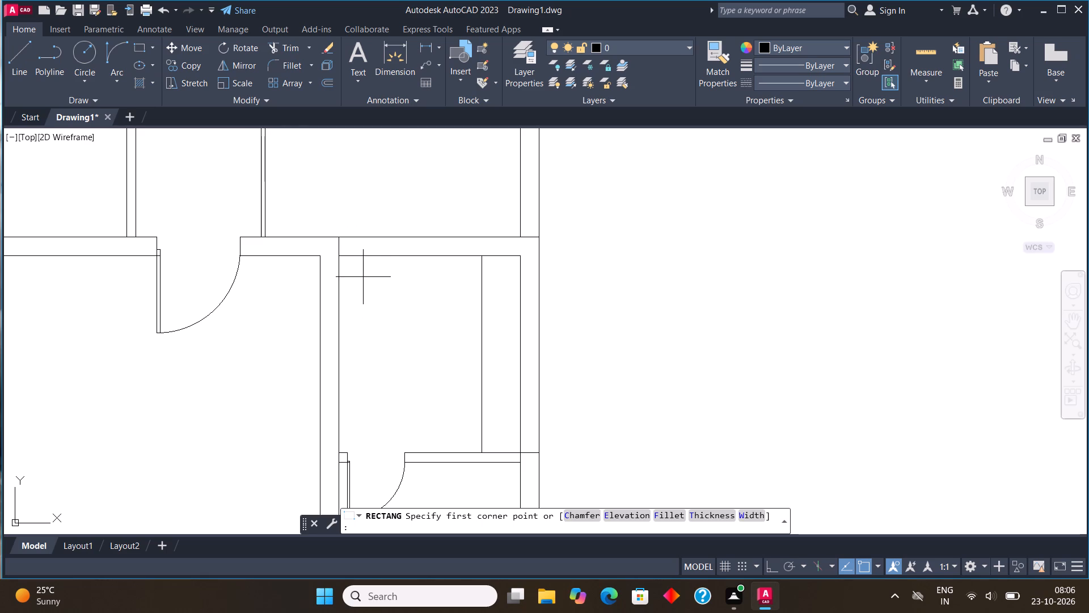
{"action": "left_click", "coordinate": [370, 279]}
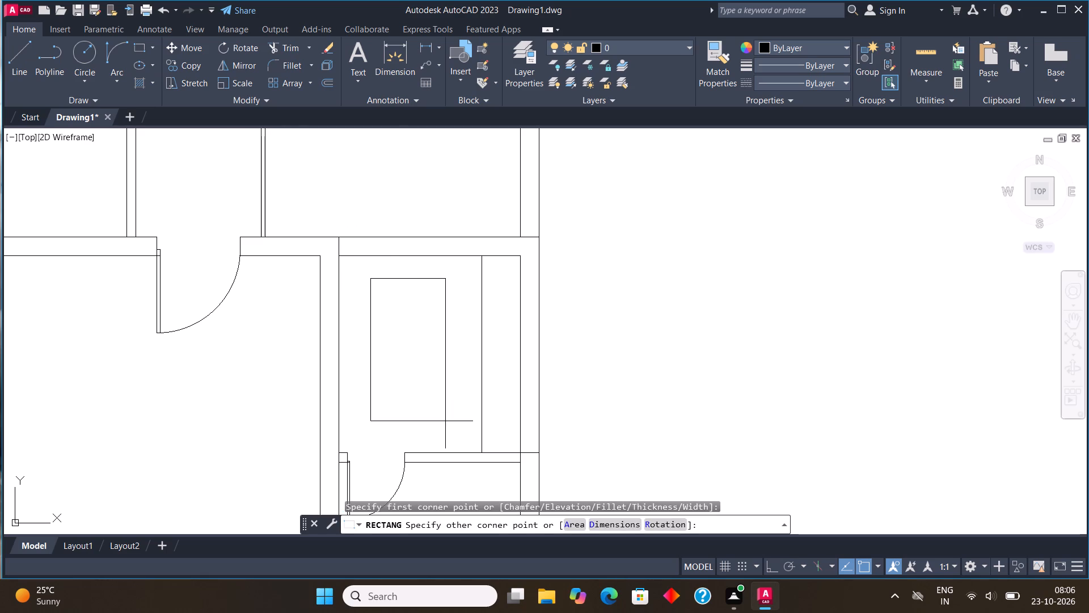
{"action": "left_click", "coordinate": [446, 423]}
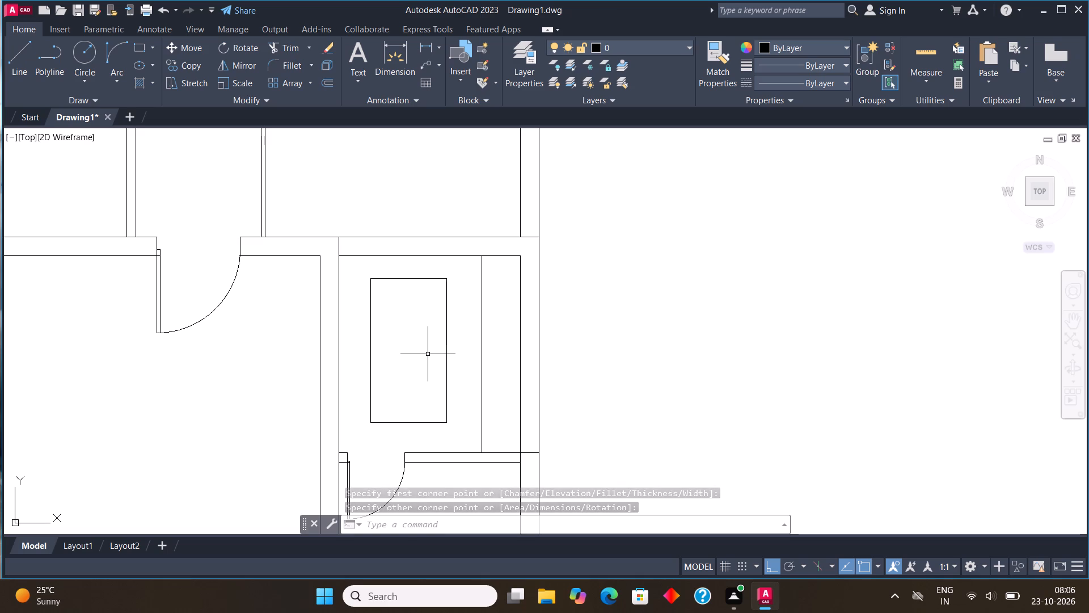
Draw a rectangle across the small room's top wall from its inner corner, and trim the wall lines within it to form an opening.
{"action": "middle_click_drag", "start_coordinate": [460, 338], "coordinate": [490, 247]}
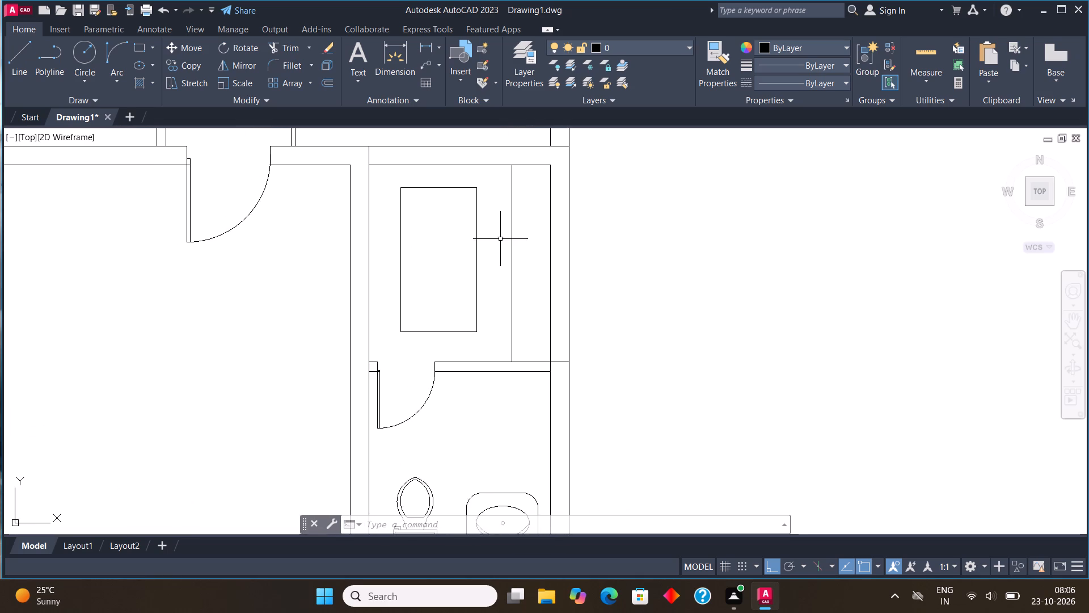
{"action": "scroll", "coordinate": [500, 254], "scroll_direction": "down", "scroll_amount": 1}
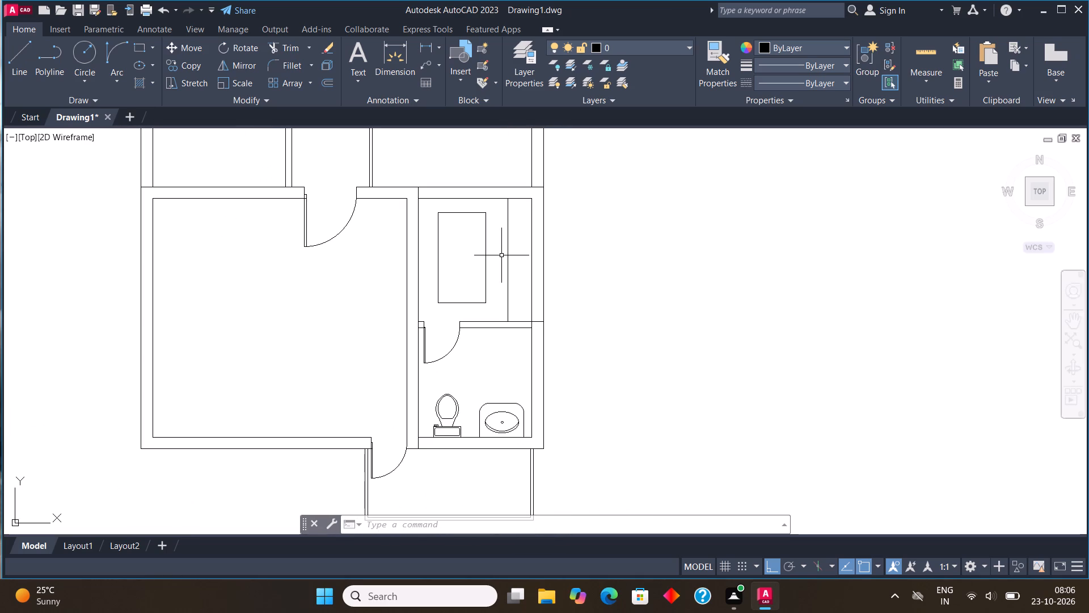
{"action": "middle_click_drag", "start_coordinate": [501, 257], "coordinate": [497, 325]}
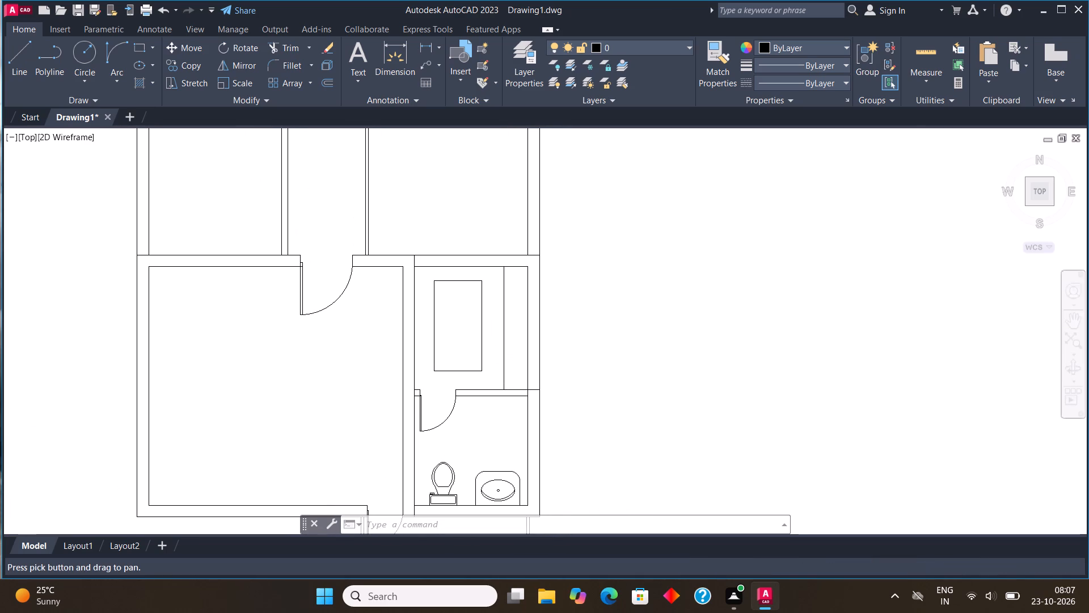
{"action": "scroll", "coordinate": [492, 249], "scroll_direction": "up", "scroll_amount": 1}
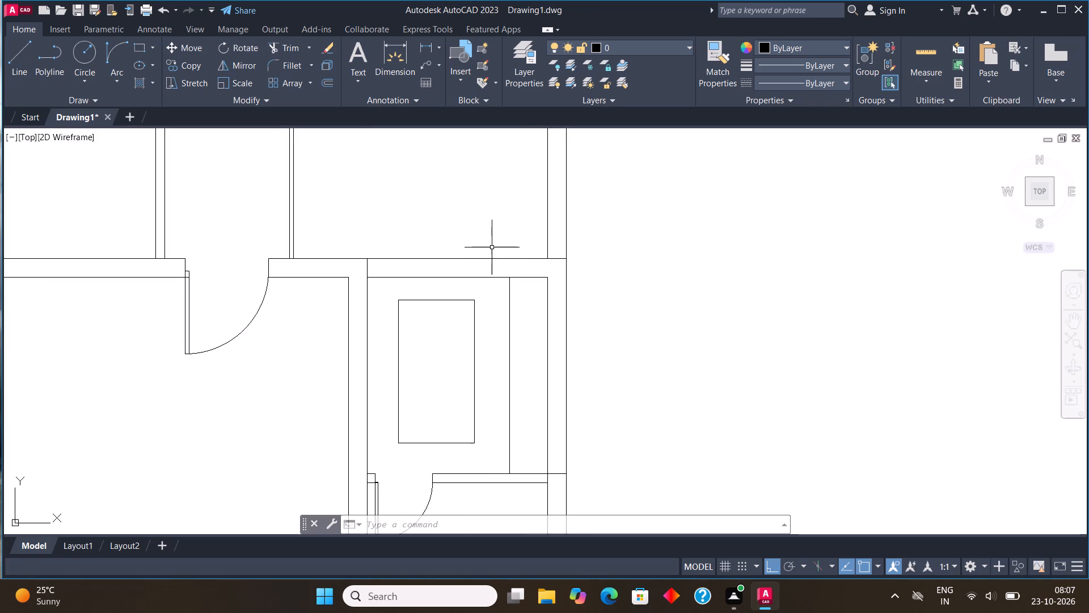
{"action": "scroll", "coordinate": [492, 247], "scroll_direction": "up", "scroll_amount": 1}
{"action": "left_click", "coordinate": [23, 53]}
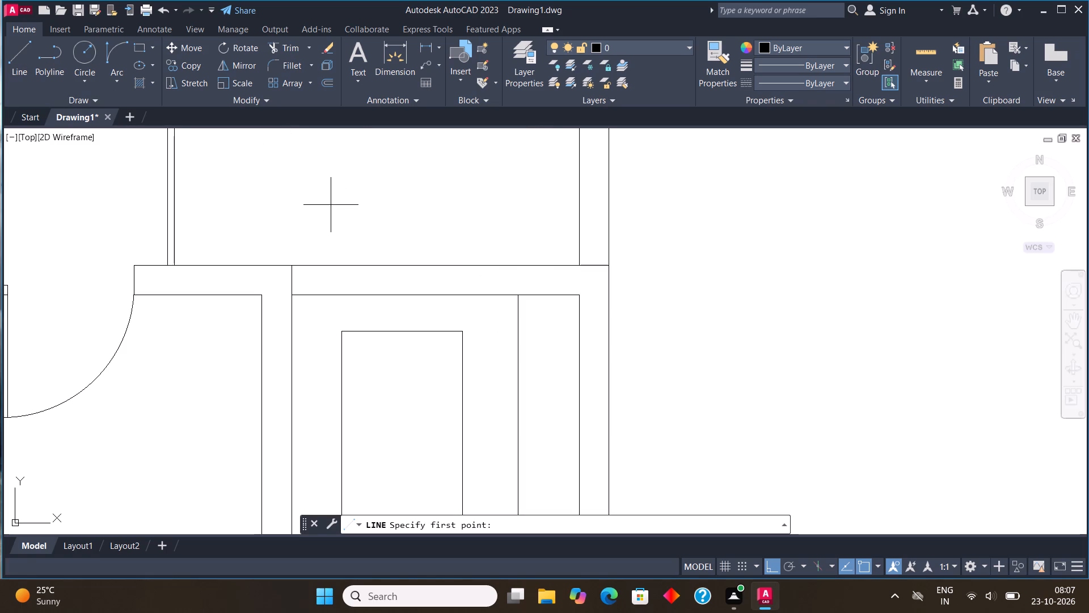
{"action": "left_click", "coordinate": [292, 293]}
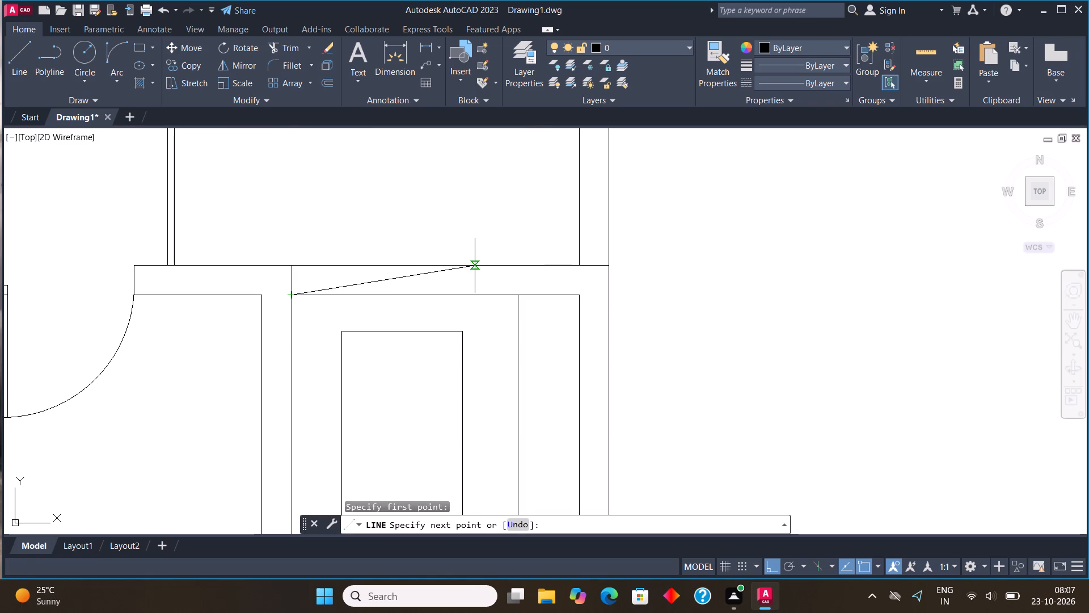
{"action": "left_click", "coordinate": [139, 43]}
{"action": "left_click", "coordinate": [288, 296]}
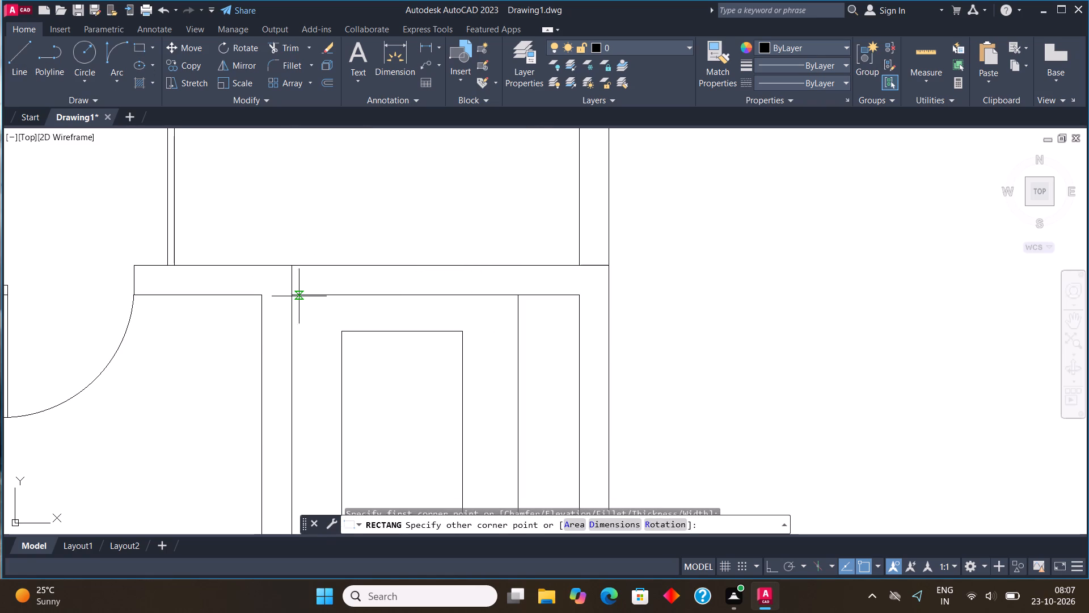
{"action": "left_click", "coordinate": [490, 267]}
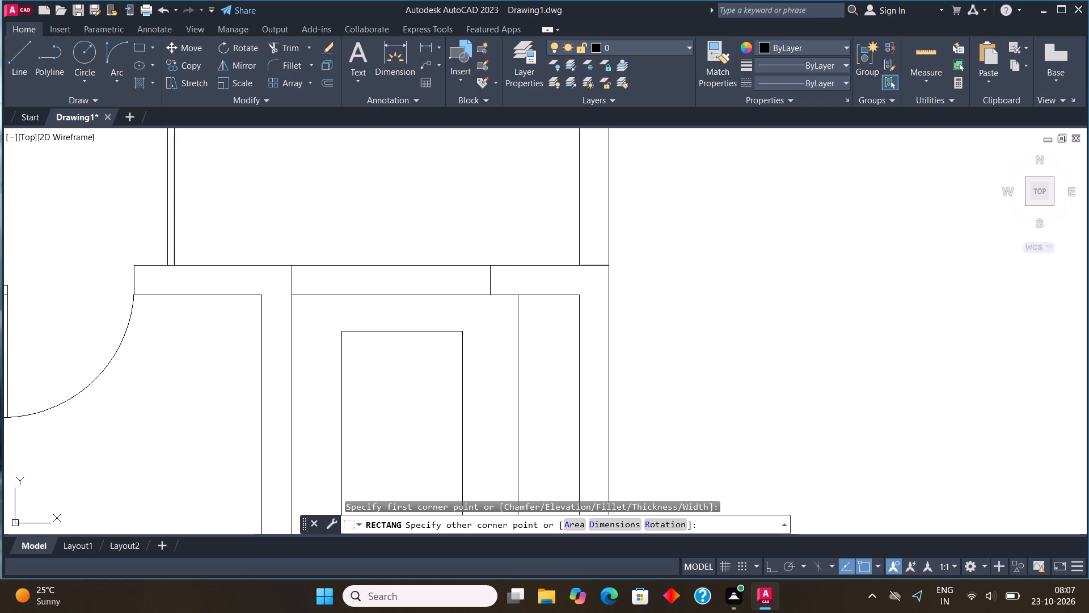
{"action": "left_click", "coordinate": [299, 47]}
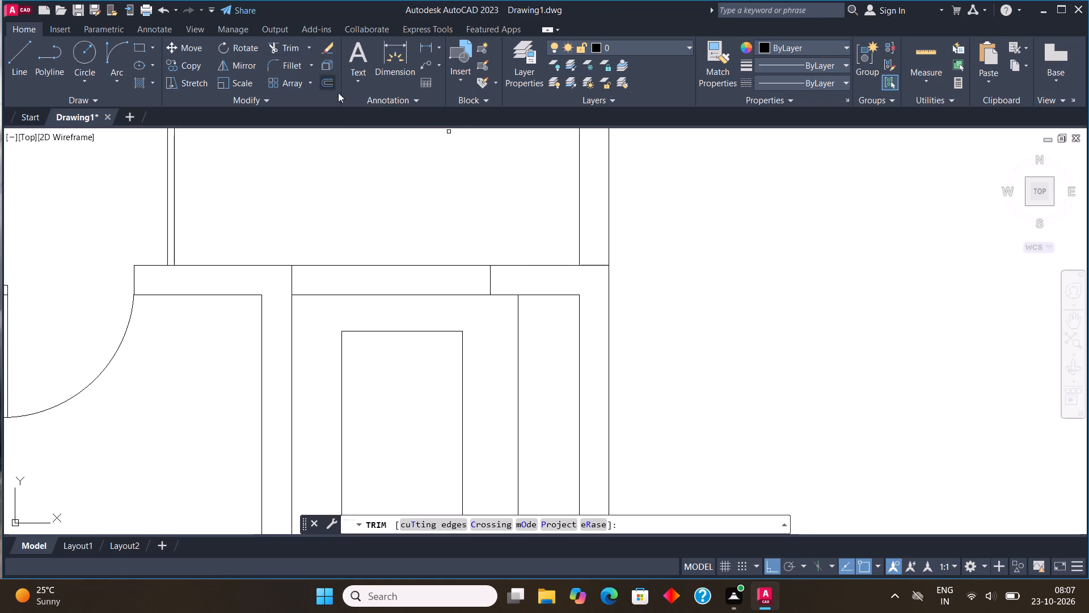
{"action": "left_click_drag", "start_coordinate": [432, 316], "coordinate": [421, 220]}
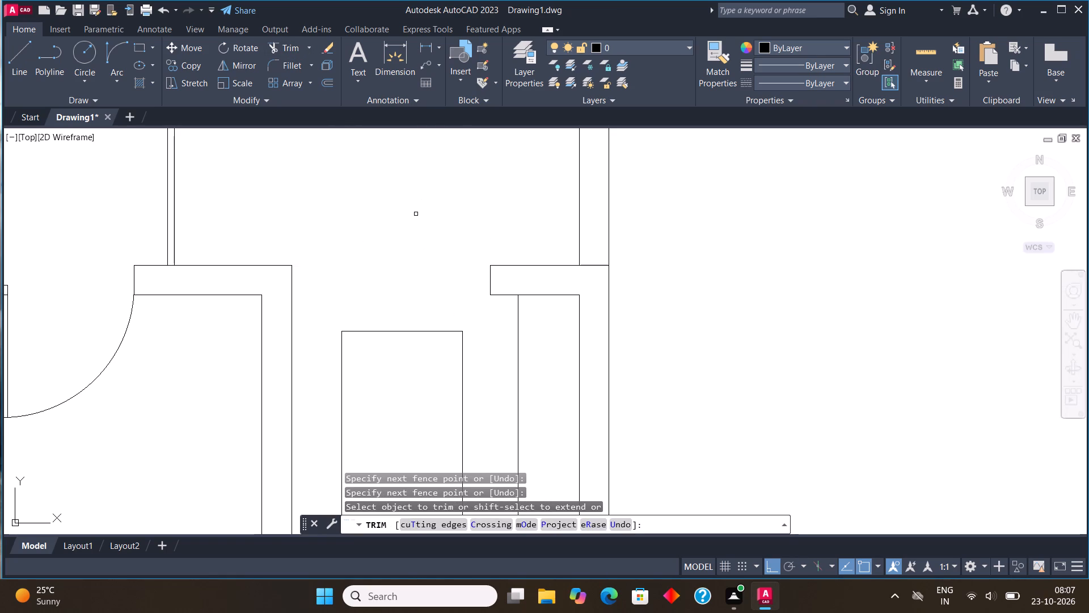
{"action": "key", "text": "Escape"}
Load the ACAD_ISO02W100 ISO dash linetype and make it the current linetype.
{"action": "type", "text": "LIN"}
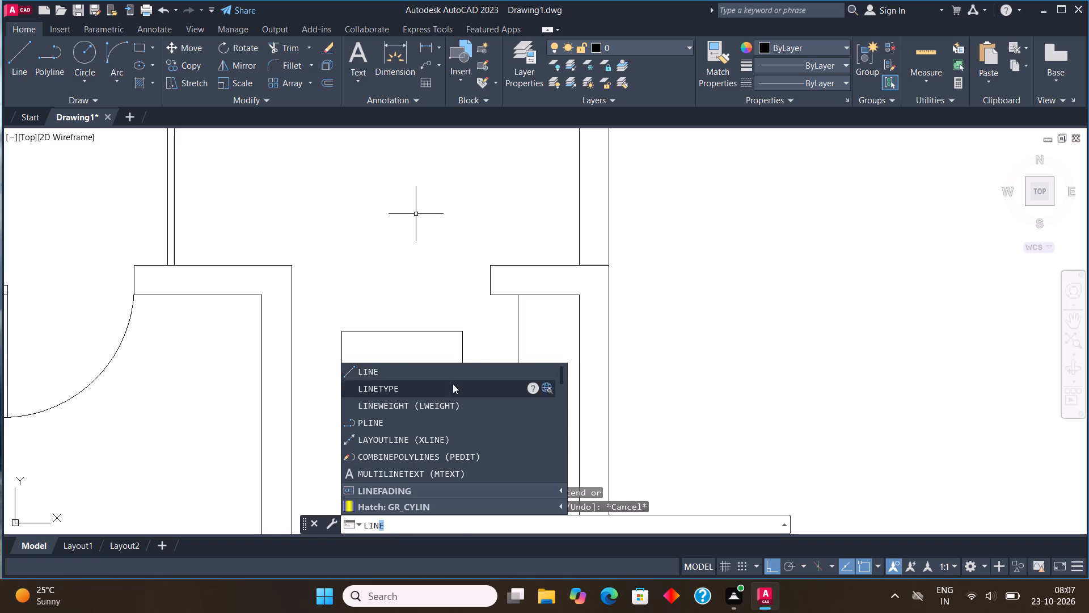
{"action": "left_click", "coordinate": [450, 385]}
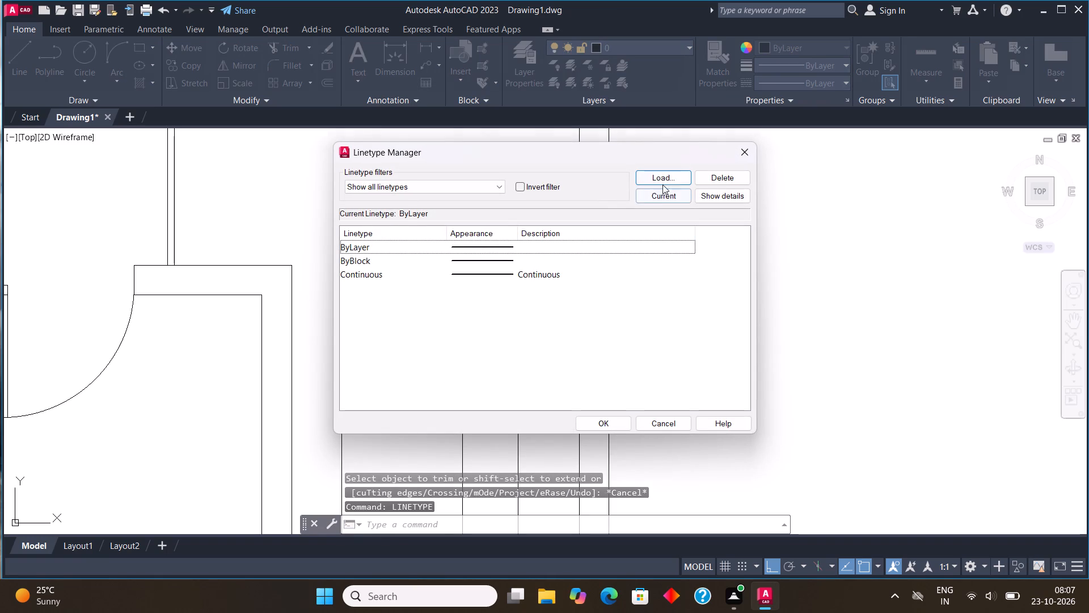
{"action": "left_click", "coordinate": [662, 177]}
{"action": "left_click", "coordinate": [582, 266]}
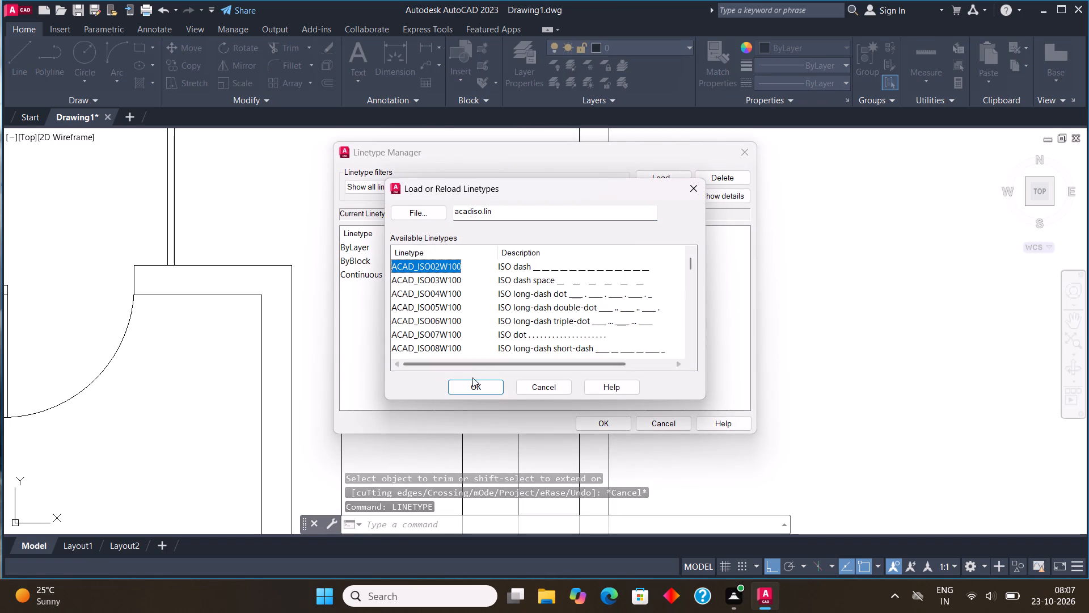
{"action": "left_click", "coordinate": [472, 383]}
{"action": "left_click", "coordinate": [590, 272]}
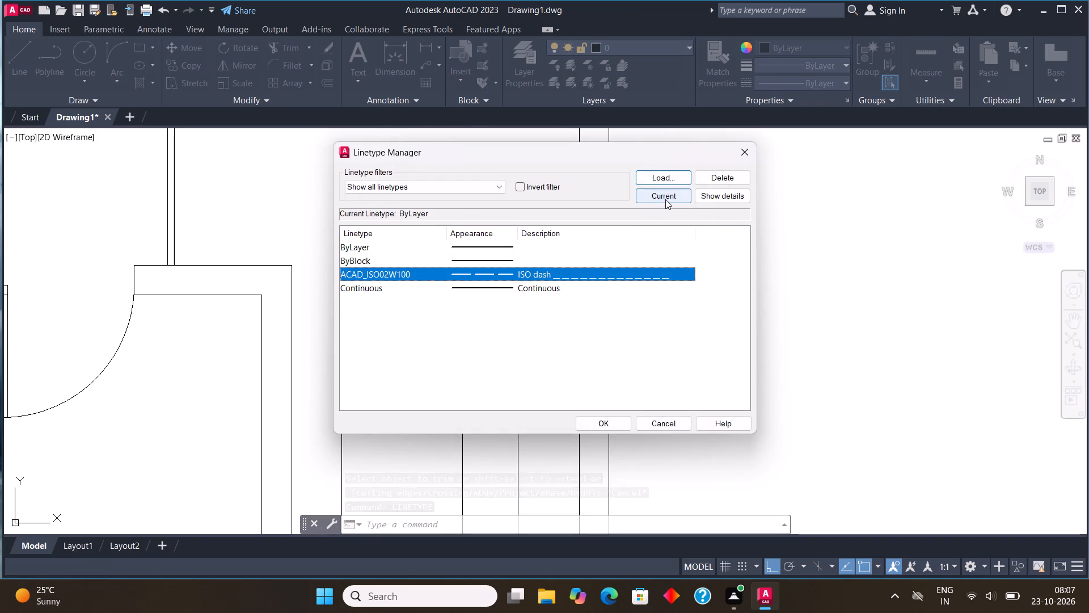
{"action": "left_click", "coordinate": [665, 199]}
{"action": "left_click", "coordinate": [603, 430]}
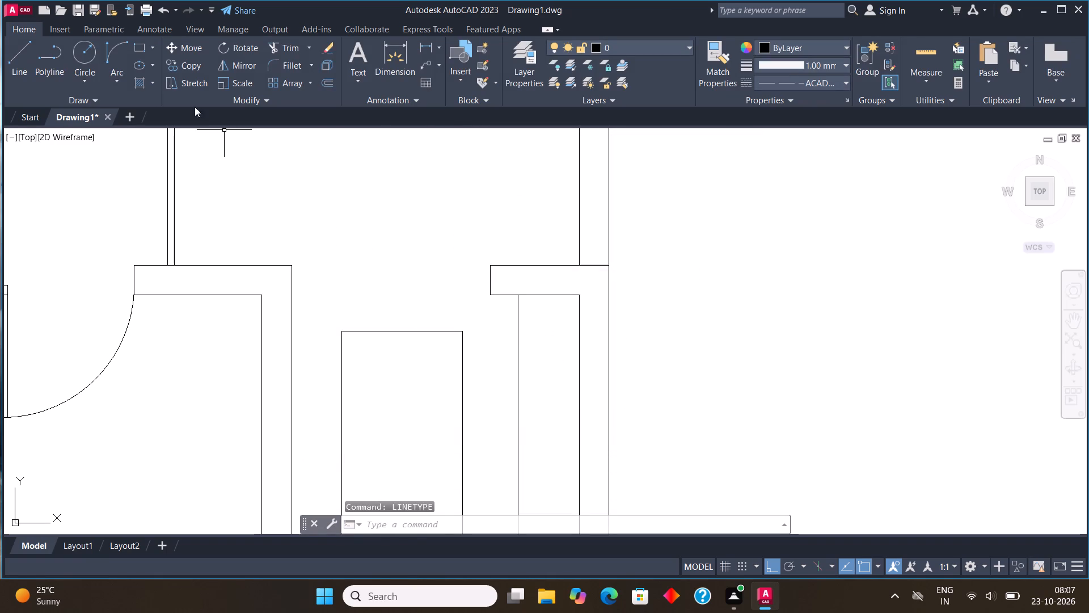
Draw a dashed rectangle filling the new wall opening from corner to opposite corner.
{"action": "left_click", "coordinate": [141, 47]}
{"action": "left_click", "coordinate": [290, 264]}
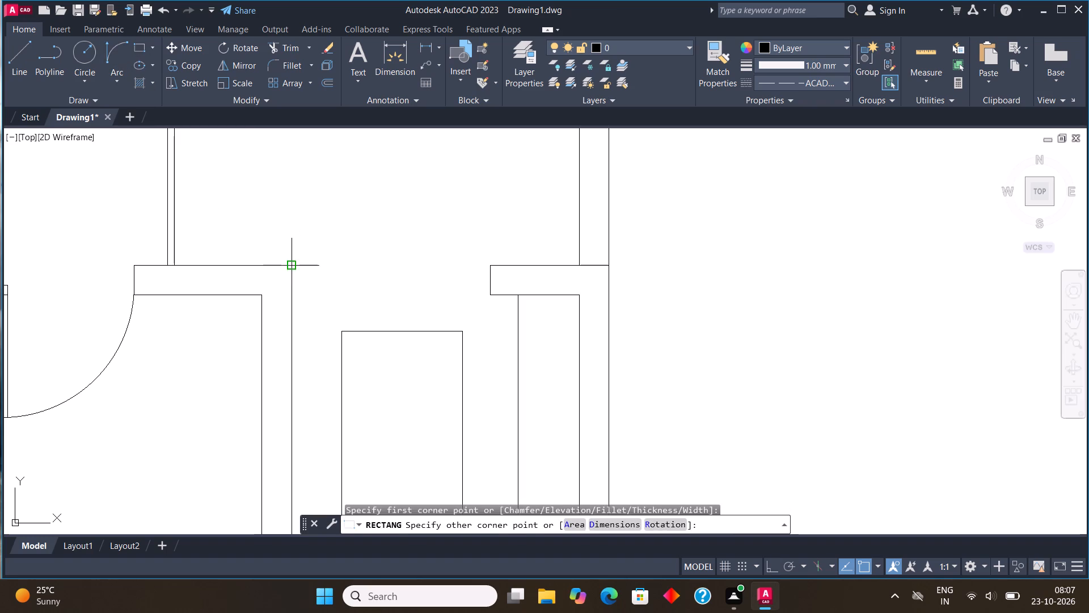
{"action": "left_click", "coordinate": [487, 292]}
{"action": "key", "text": "Escape"}
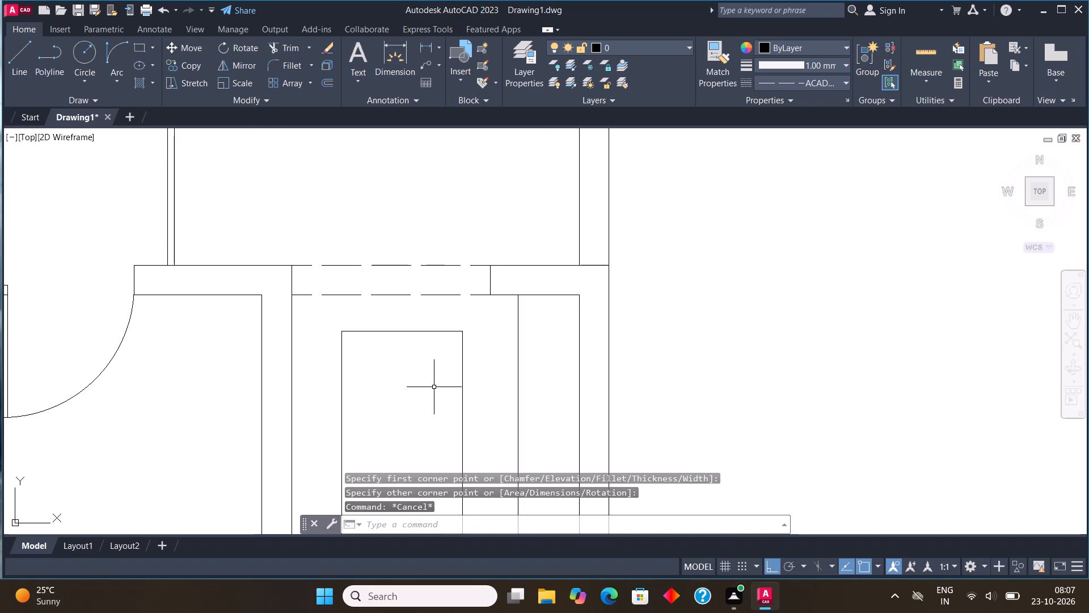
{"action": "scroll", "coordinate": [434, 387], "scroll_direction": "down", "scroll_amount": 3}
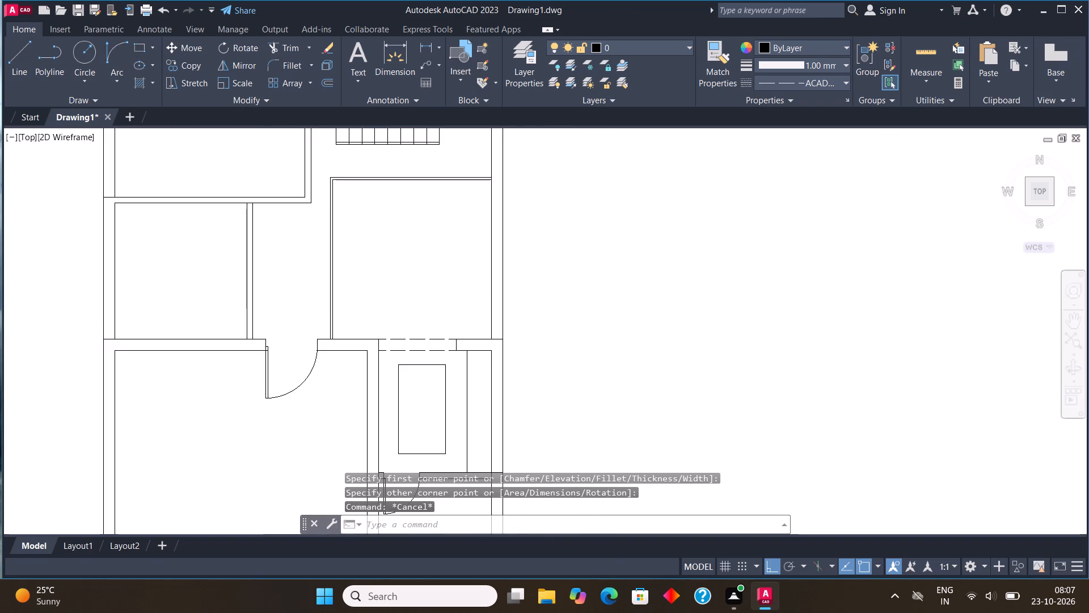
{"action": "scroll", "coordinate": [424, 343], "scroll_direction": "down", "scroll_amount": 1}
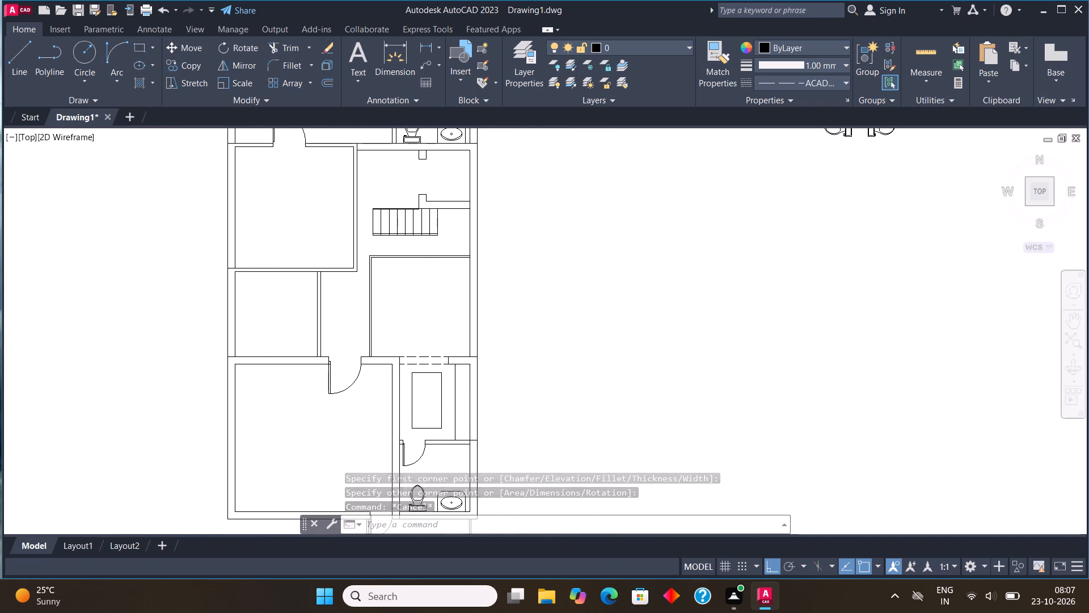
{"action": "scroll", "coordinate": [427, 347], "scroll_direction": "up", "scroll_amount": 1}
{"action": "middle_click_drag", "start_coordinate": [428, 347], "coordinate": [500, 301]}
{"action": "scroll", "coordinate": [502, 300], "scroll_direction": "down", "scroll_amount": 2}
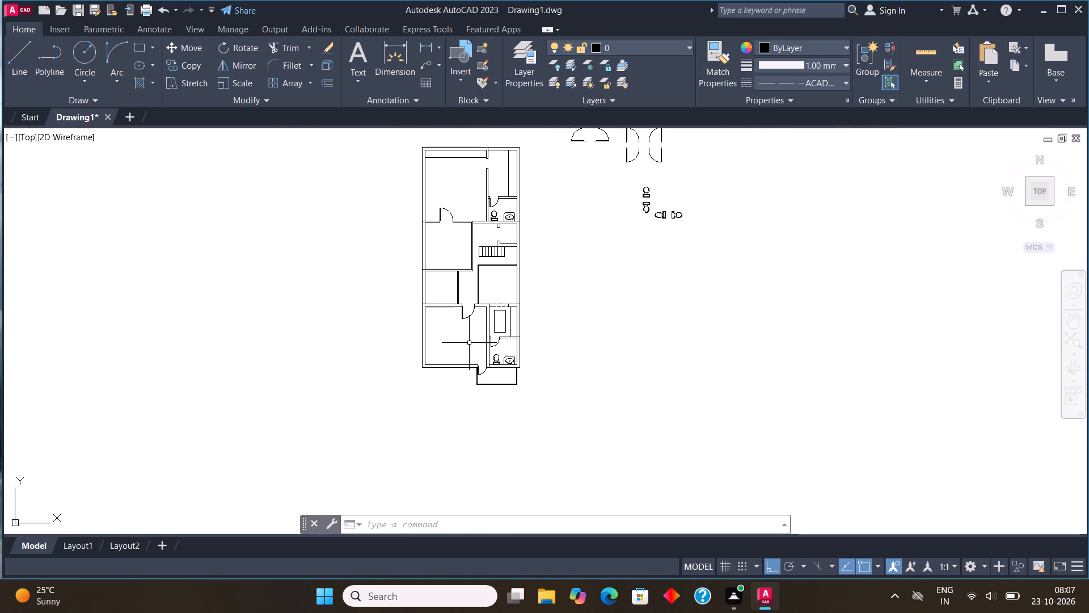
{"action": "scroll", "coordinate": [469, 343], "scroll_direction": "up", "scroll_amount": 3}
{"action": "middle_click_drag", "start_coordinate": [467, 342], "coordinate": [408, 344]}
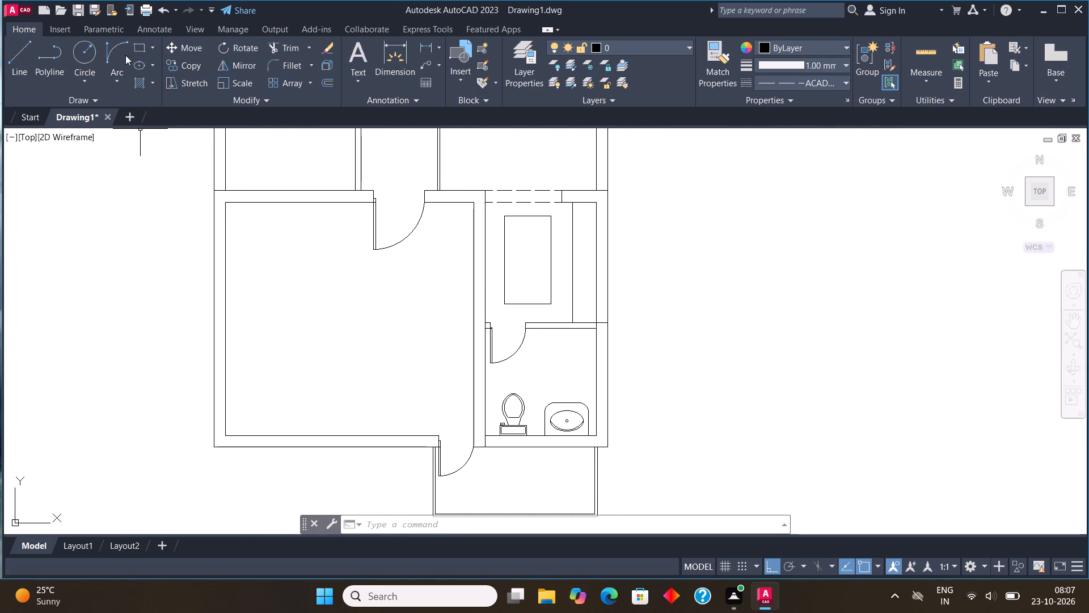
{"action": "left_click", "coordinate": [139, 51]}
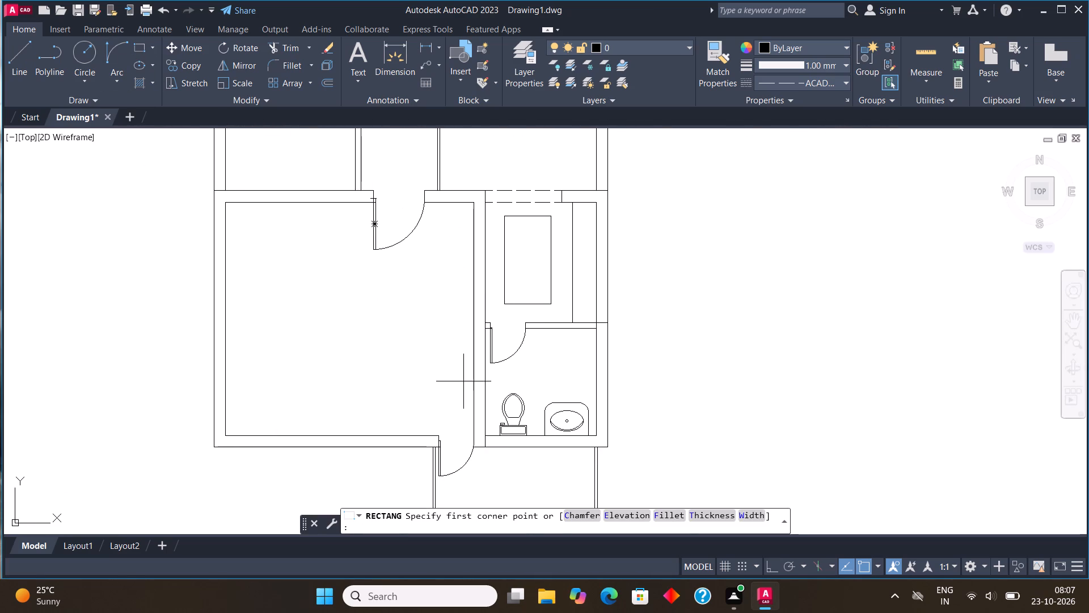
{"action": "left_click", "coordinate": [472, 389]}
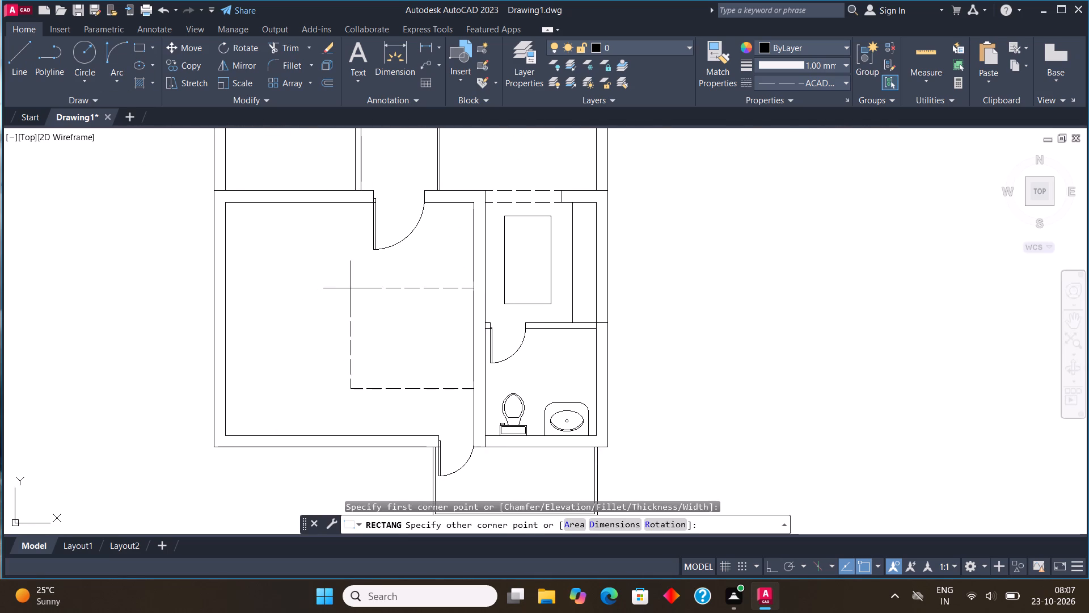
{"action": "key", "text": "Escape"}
Make ByLayer the current linetype.
{"action": "type", "text": "LIN"}
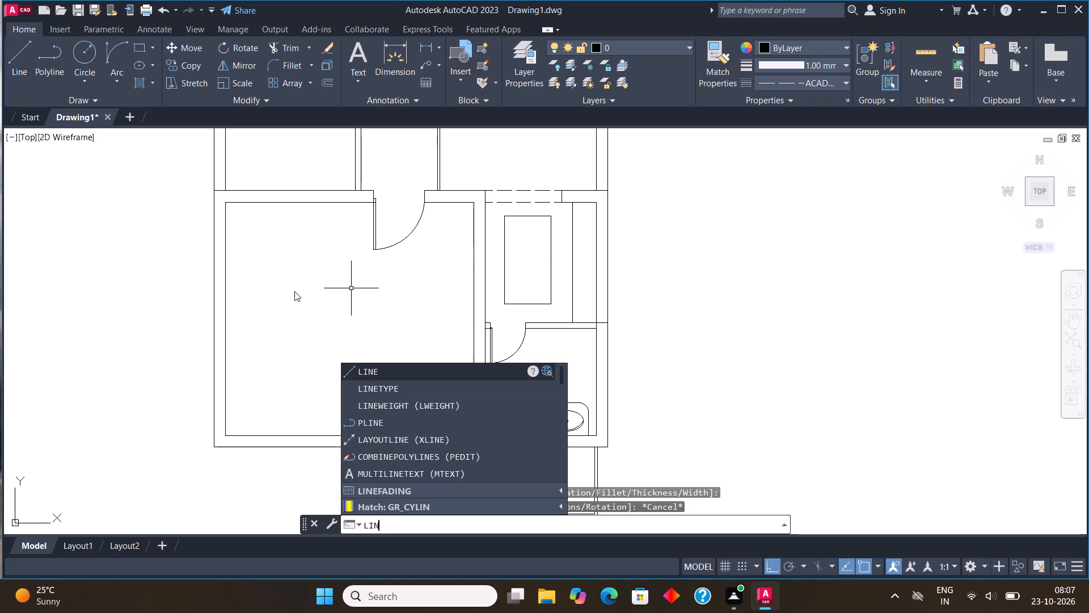
{"action": "left_click", "coordinate": [378, 381]}
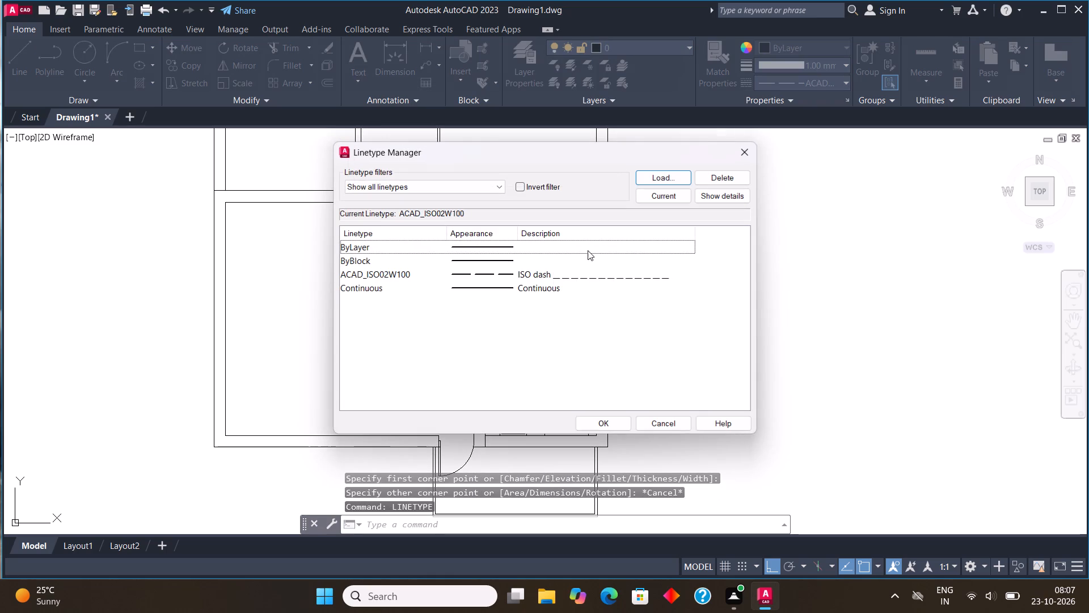
{"action": "left_click", "coordinate": [588, 250]}
{"action": "left_click", "coordinate": [660, 199]}
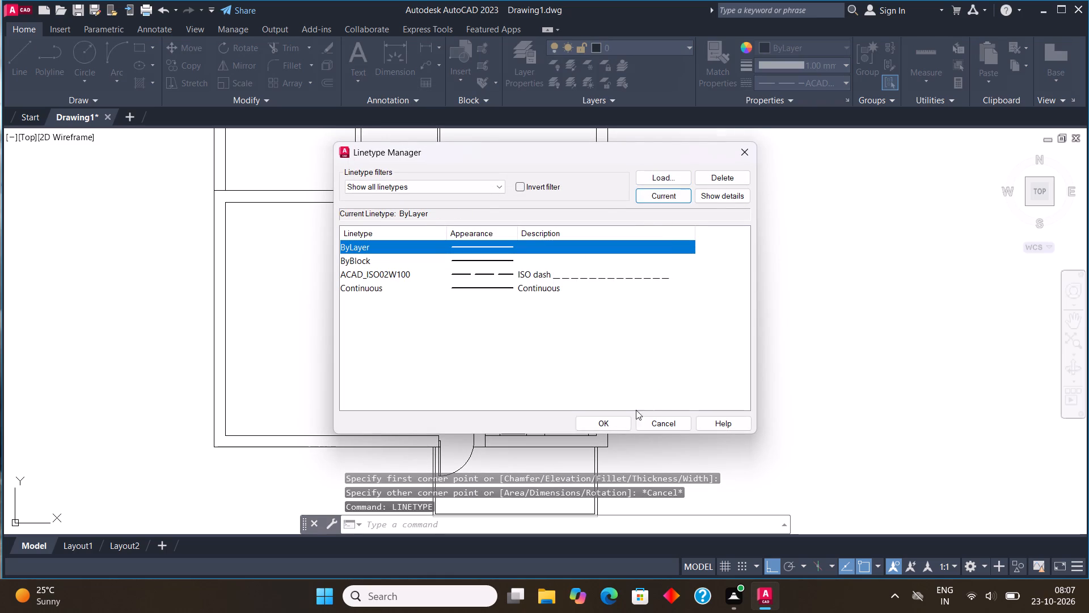
{"action": "left_click", "coordinate": [617, 423]}
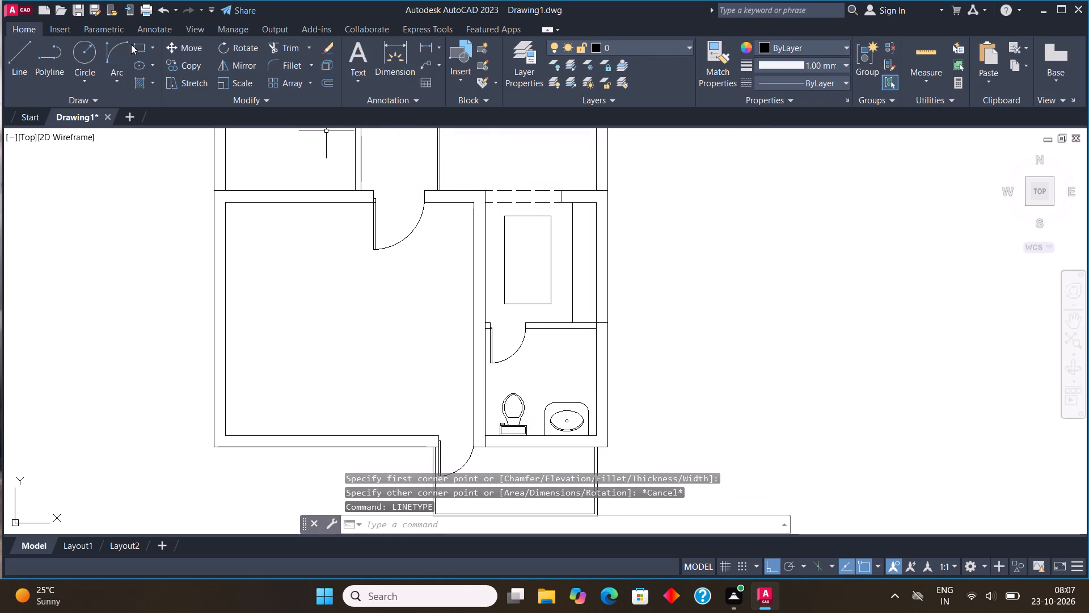
Draw a horizontal bed-sized rectangle in the large lower room, beside the wall shared with the bathroom.
{"action": "left_click", "coordinate": [141, 43]}
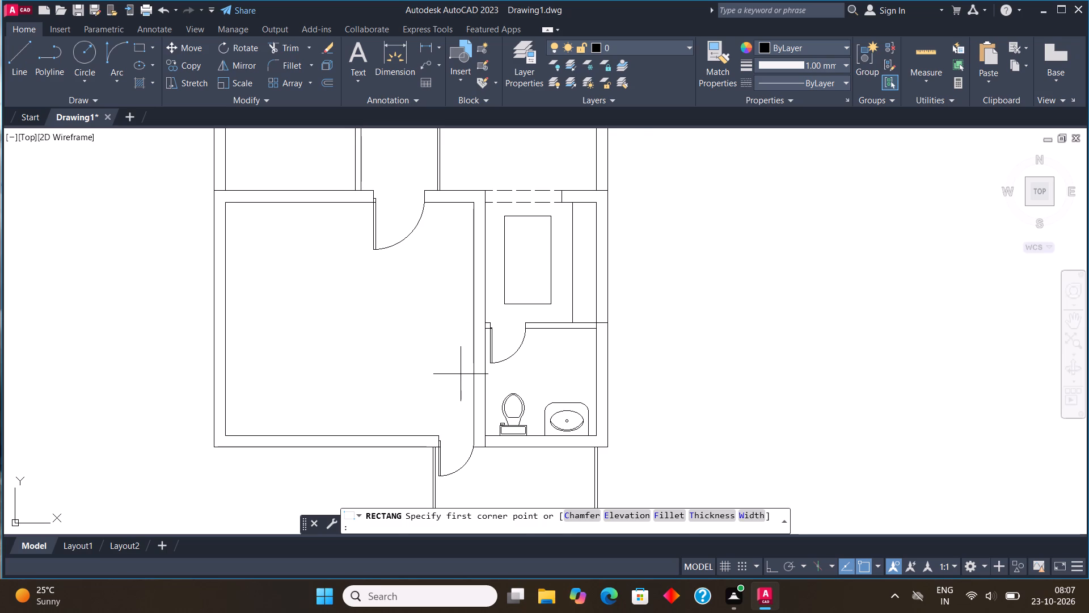
{"action": "left_click", "coordinate": [460, 375]}
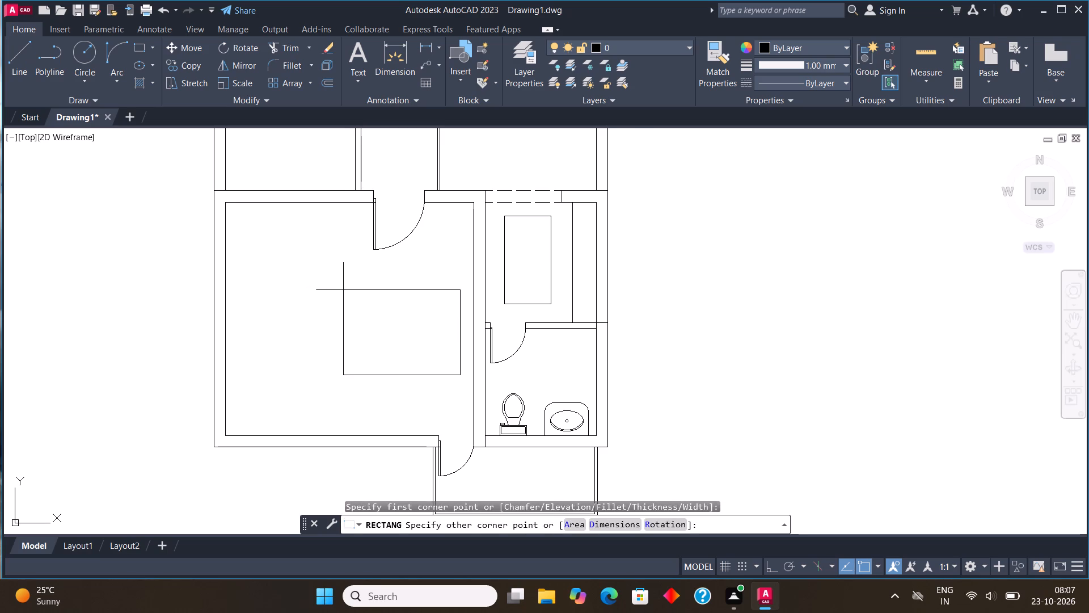
{"action": "left_click", "coordinate": [345, 301]}
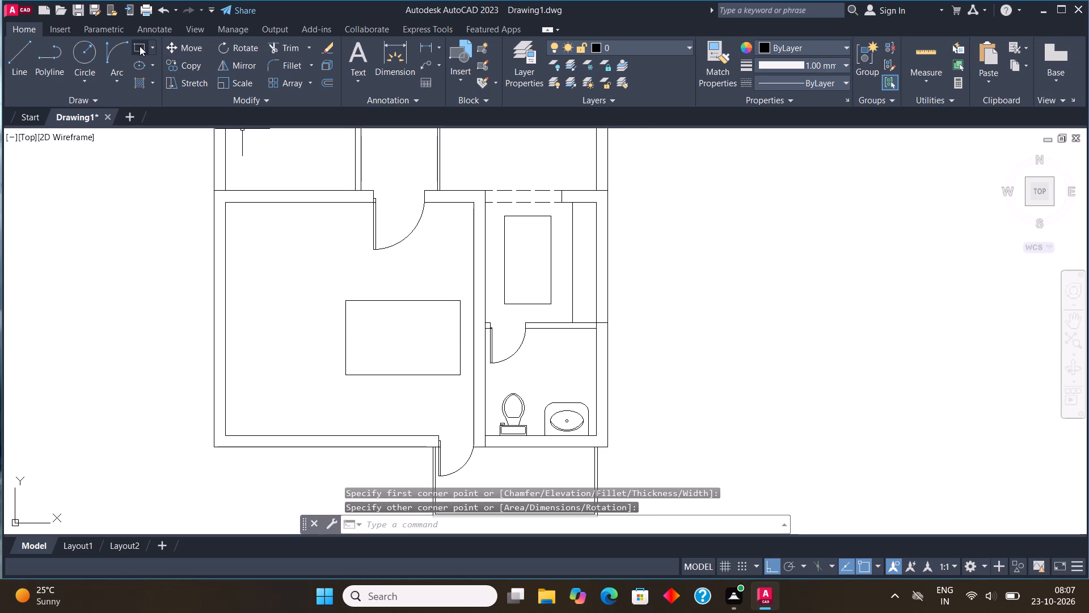
Draw a small bedside-table rectangle above the bed rectangle, starting from the bed's upper-right corner.
{"action": "left_click", "coordinate": [140, 46]}
{"action": "scroll", "coordinate": [461, 271], "scroll_direction": "up", "scroll_amount": 2}
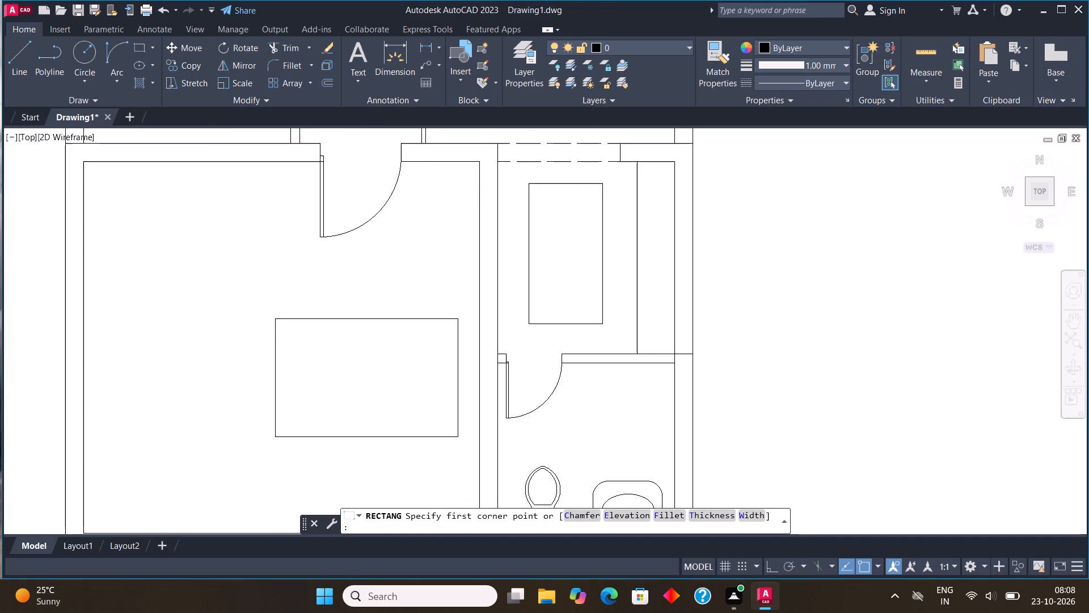
{"action": "left_click", "coordinate": [455, 345]}
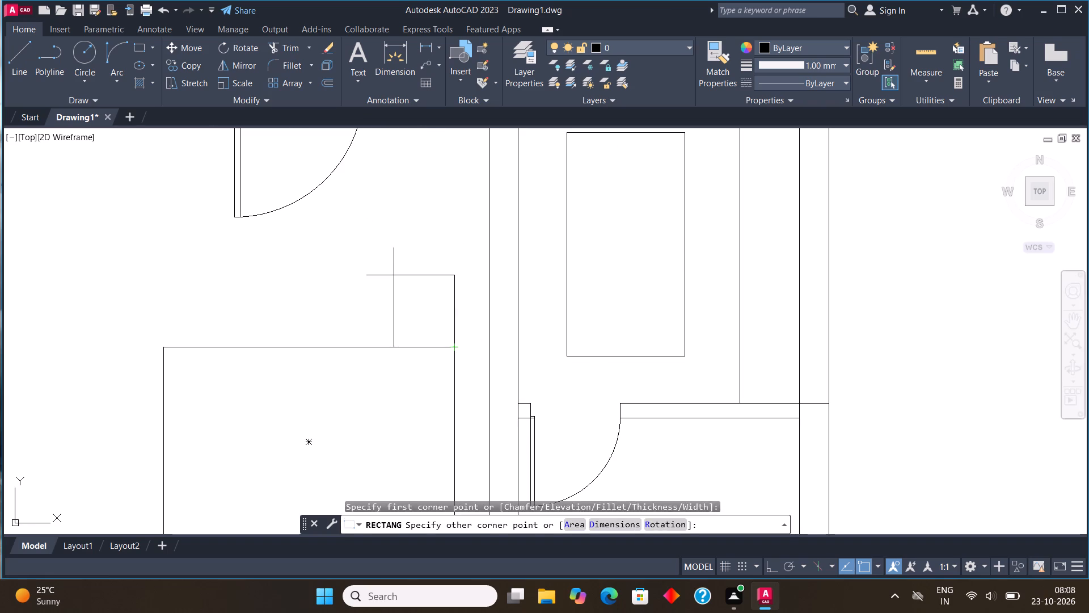
{"action": "left_click", "coordinate": [394, 275]}
Draw two concentric circles centred in the bedside table, the outer one with a radius of about 7".
{"action": "left_click", "coordinate": [83, 54]}
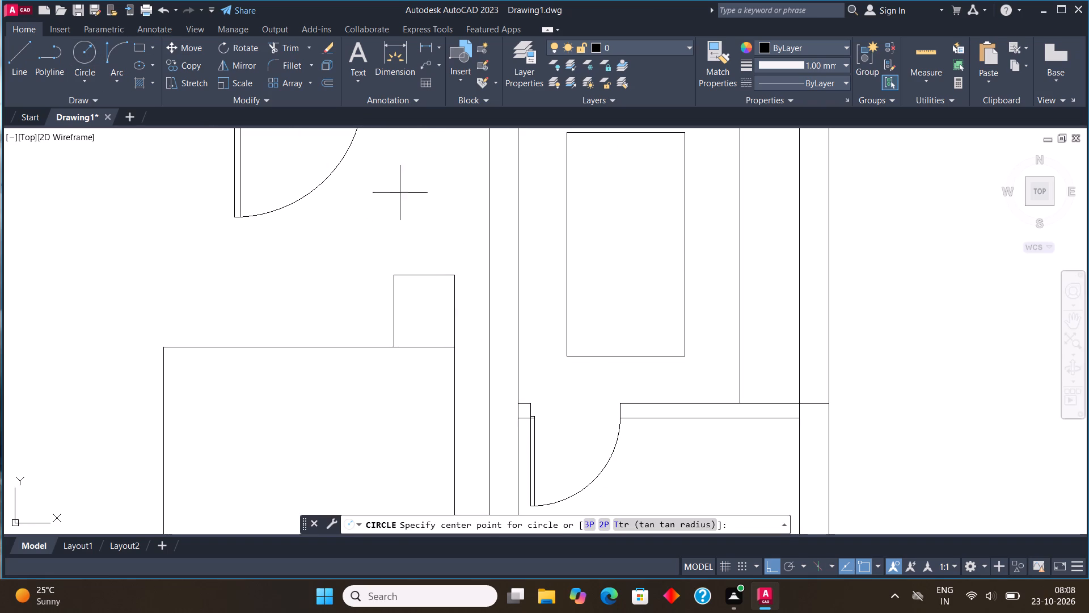
{"action": "left_click", "coordinate": [419, 308]}
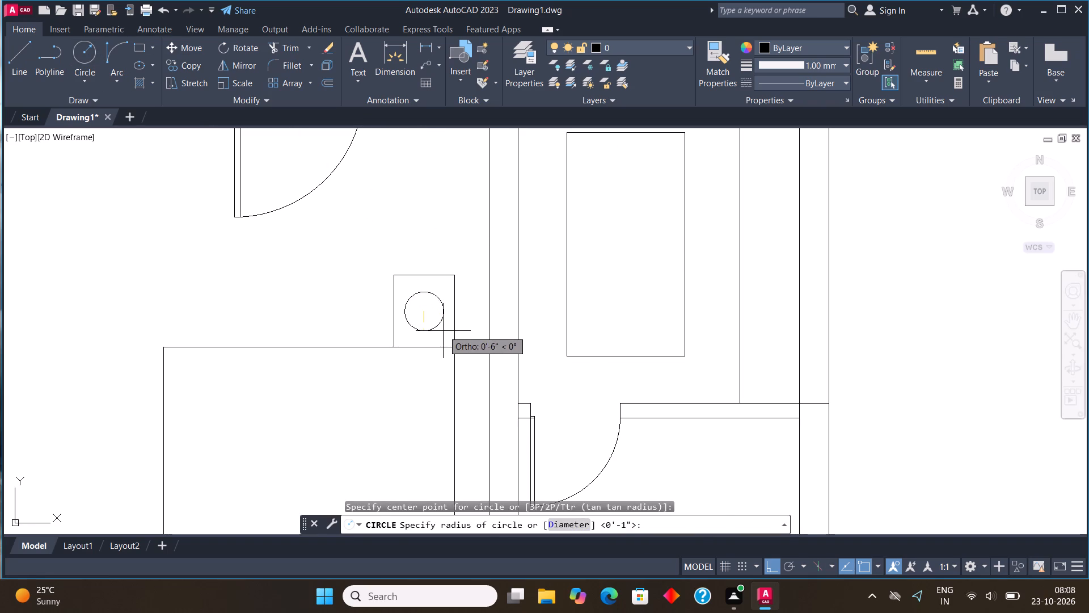
{"action": "left_click", "coordinate": [445, 335]}
{"action": "left_click", "coordinate": [77, 56]}
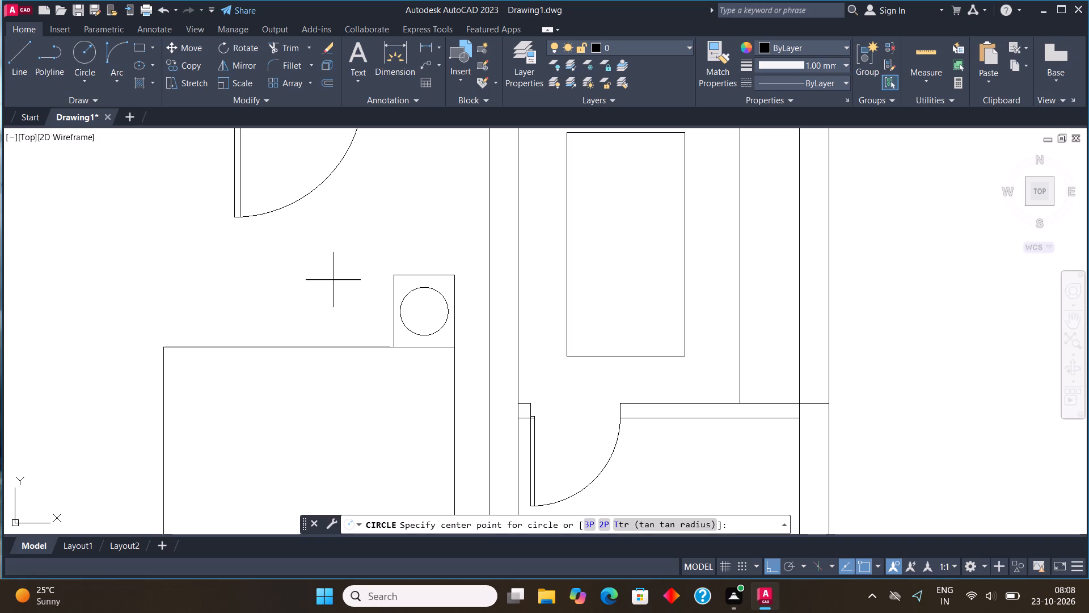
{"action": "left_click", "coordinate": [426, 312]}
{"action": "left_click", "coordinate": [434, 318]}
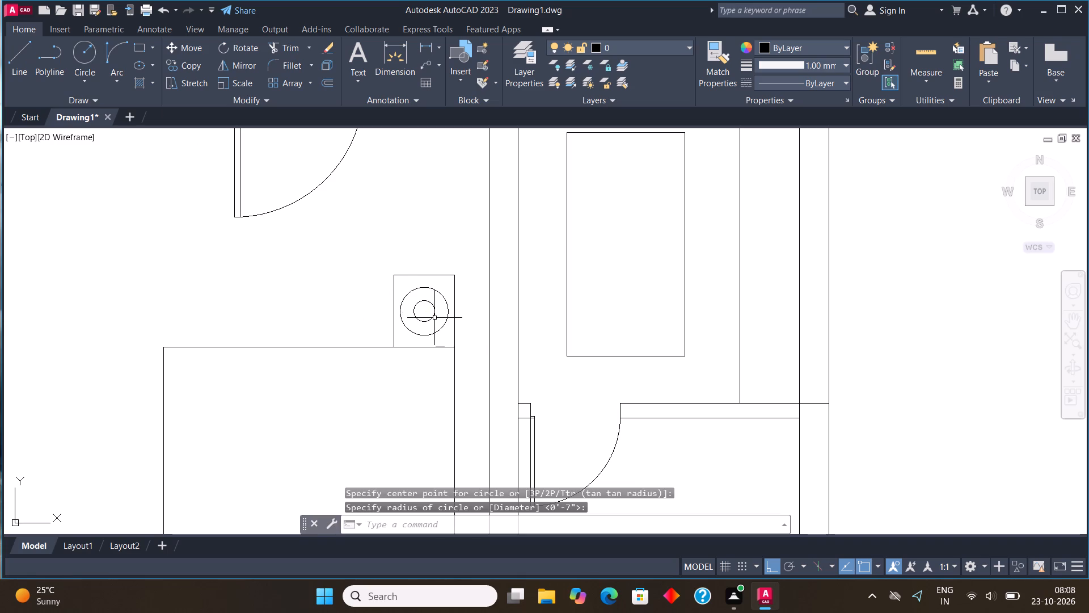
Copy the bedside table with its circles from its upper-right corner to the bed's lower-right corner.
{"action": "scroll", "coordinate": [430, 286], "scroll_direction": "down", "scroll_amount": 2}
{"action": "scroll", "coordinate": [434, 299], "scroll_direction": "up", "scroll_amount": 2}
{"action": "left_click_drag", "start_coordinate": [446, 329], "coordinate": [446, 324]}
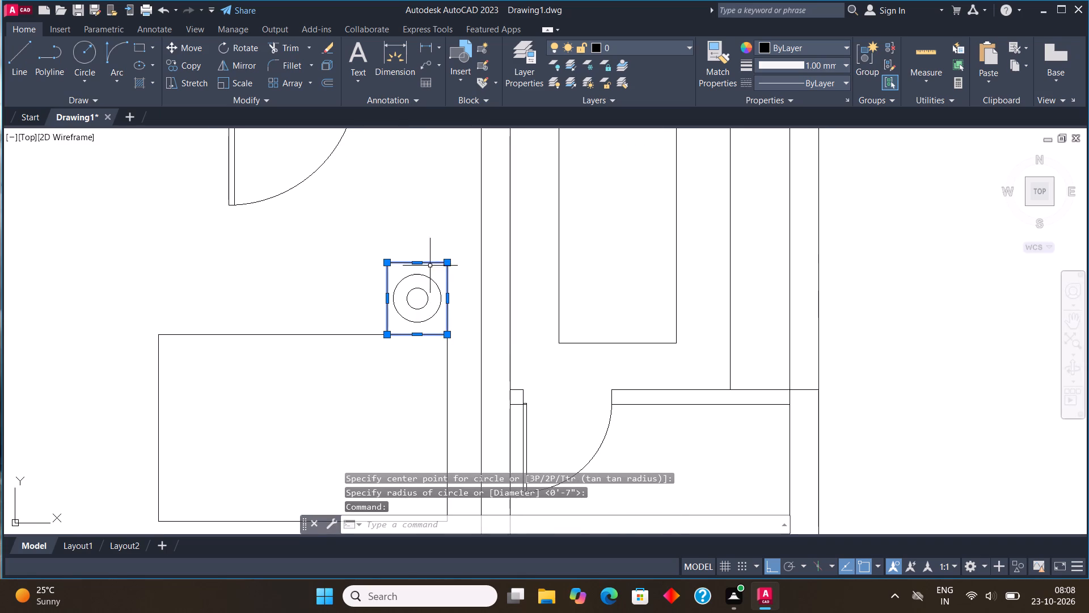
{"action": "left_click_drag", "start_coordinate": [441, 321], "coordinate": [438, 316]}
{"action": "left_click", "coordinate": [406, 265]}
{"action": "scroll", "coordinate": [342, 188], "scroll_direction": "down", "scroll_amount": 1}
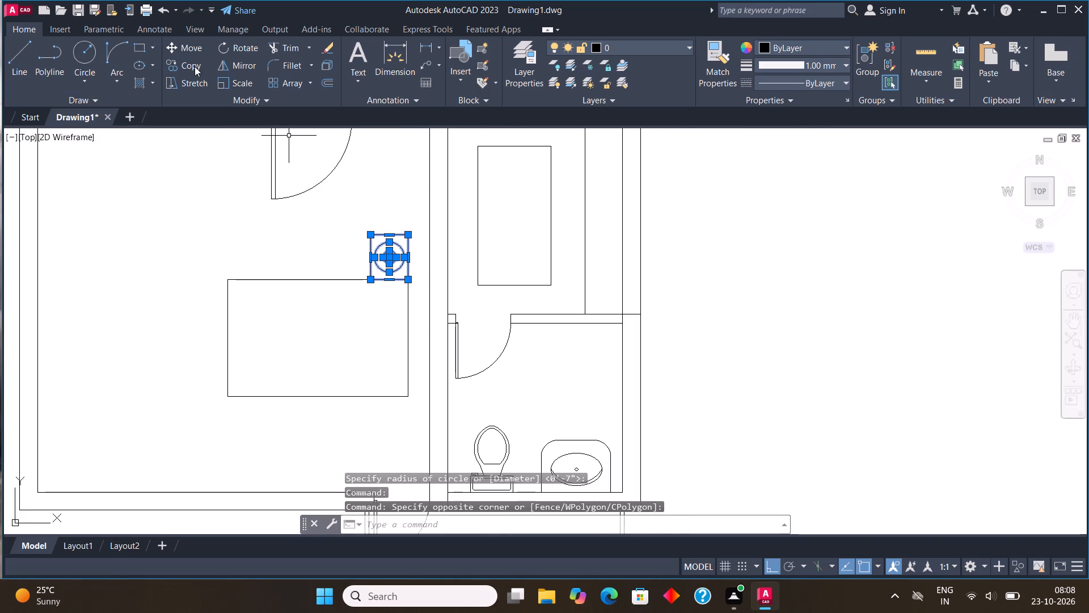
{"action": "left_click", "coordinate": [195, 66]}
{"action": "left_click", "coordinate": [407, 234]}
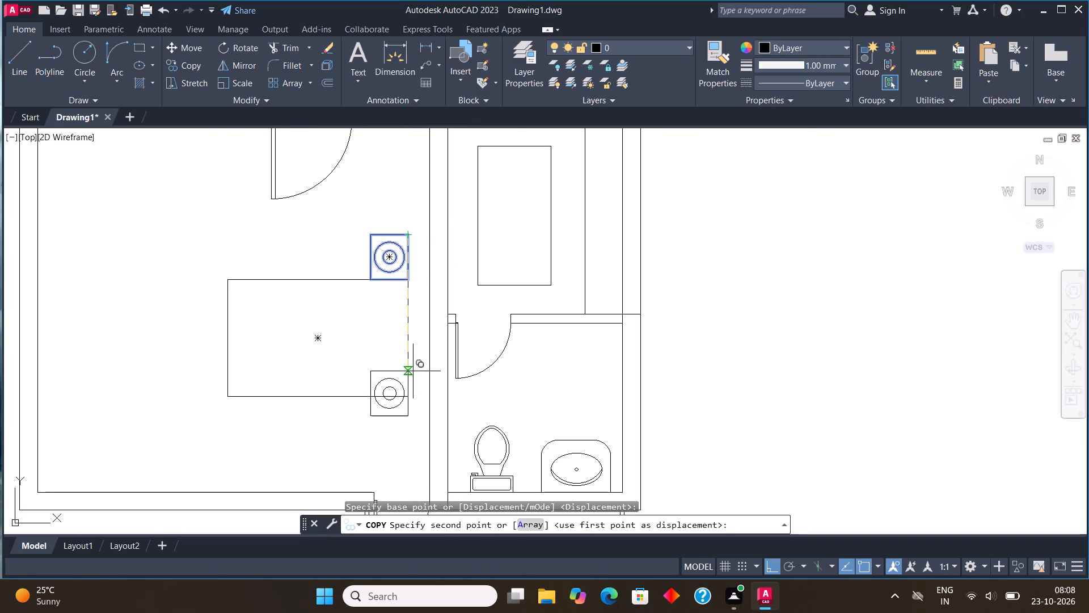
{"action": "left_click", "coordinate": [412, 396]}
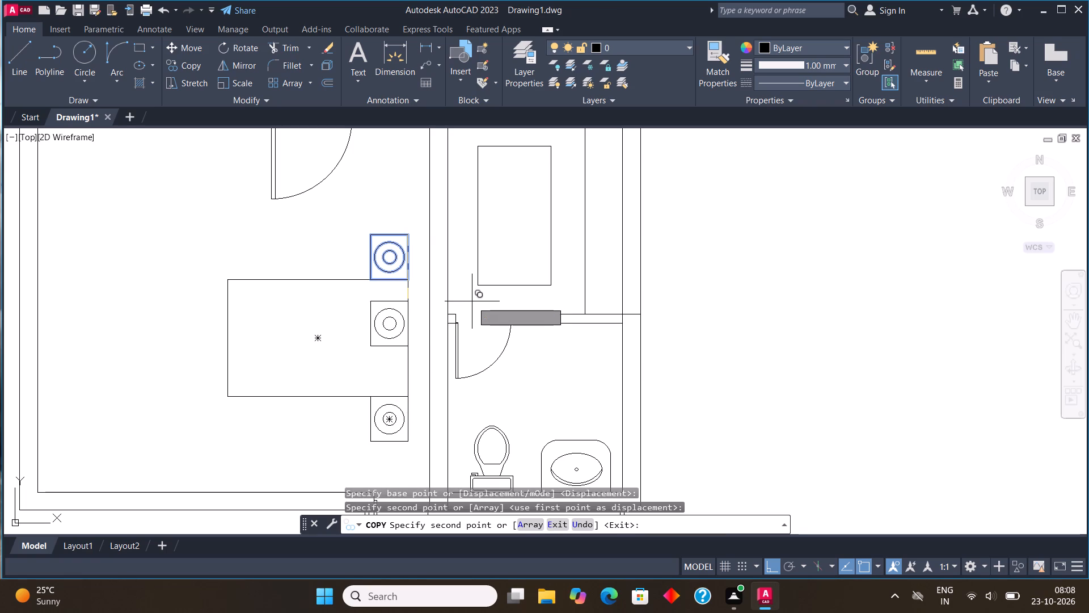
{"action": "key", "text": "Escape"}
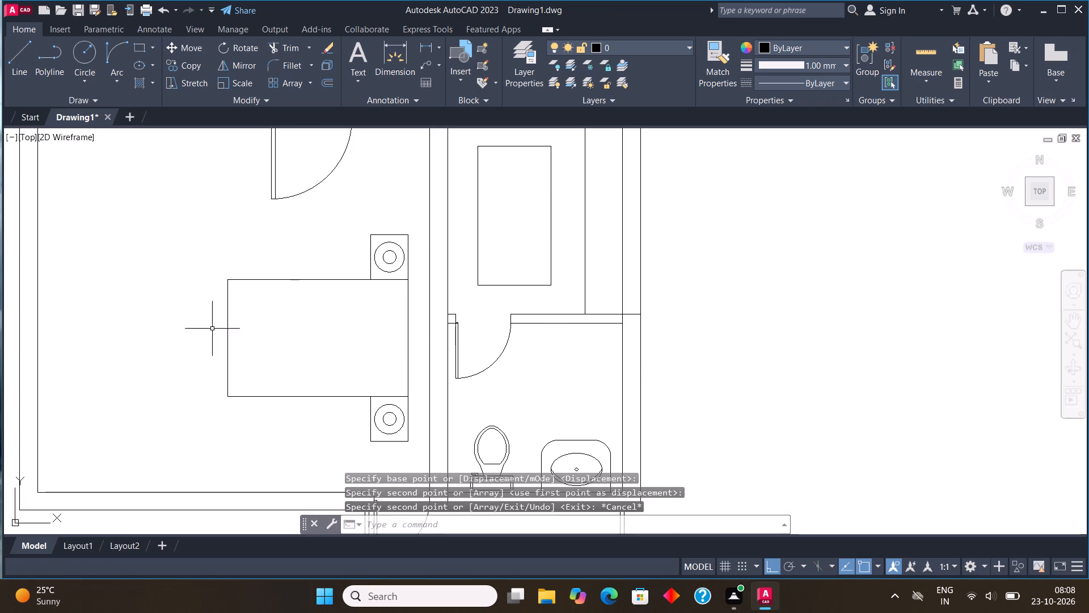
Draw a narrow upright pillow rectangle inside the bed, near the edge between the bedside tables.
{"action": "middle_click_drag", "start_coordinate": [242, 320], "coordinate": [289, 294]}
{"action": "scroll", "coordinate": [440, 307], "scroll_direction": "up", "scroll_amount": 1}
{"action": "middle_click_drag", "start_coordinate": [440, 307], "coordinate": [425, 298]}
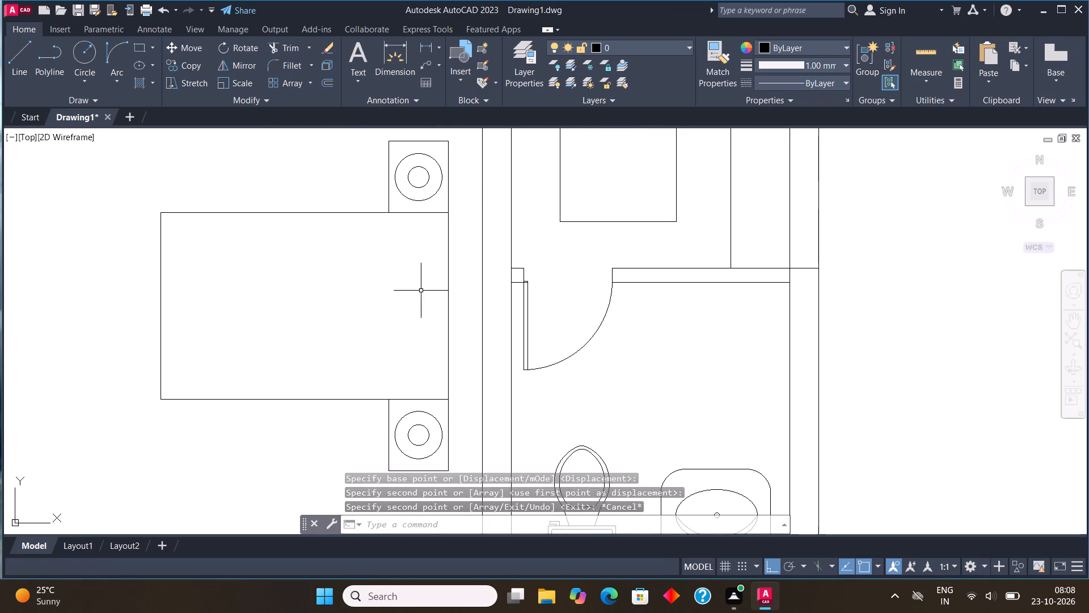
{"action": "left_click", "coordinate": [137, 49]}
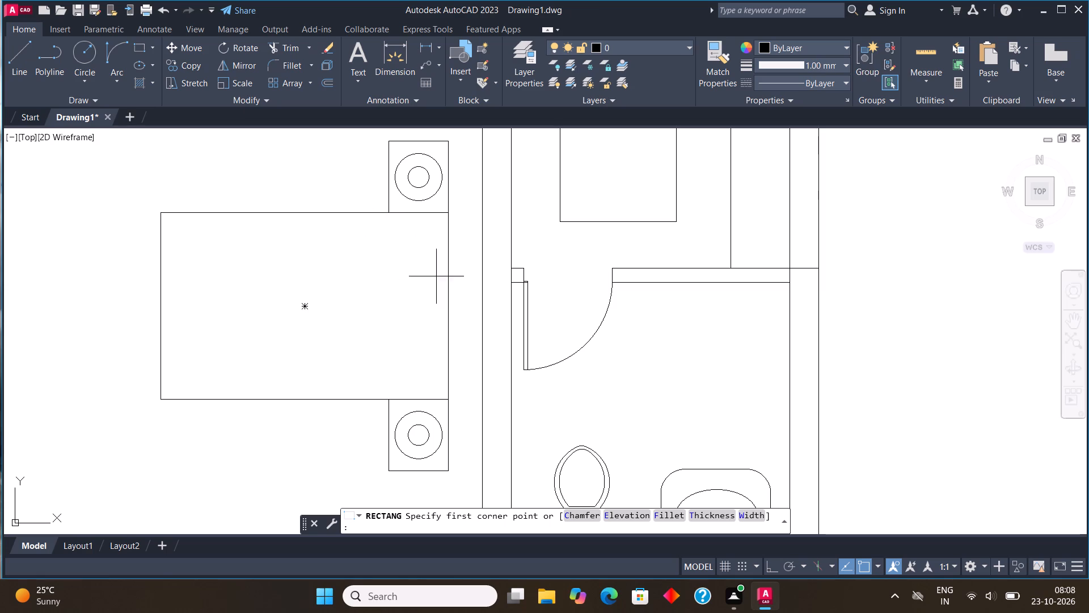
{"action": "left_click", "coordinate": [411, 257]}
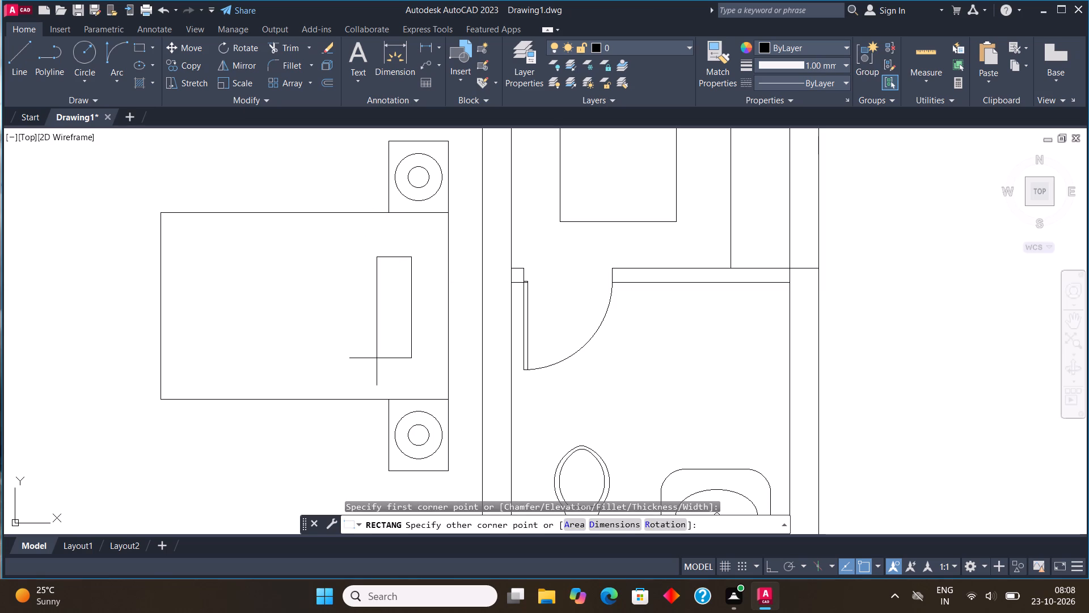
{"action": "left_click", "coordinate": [376, 359]}
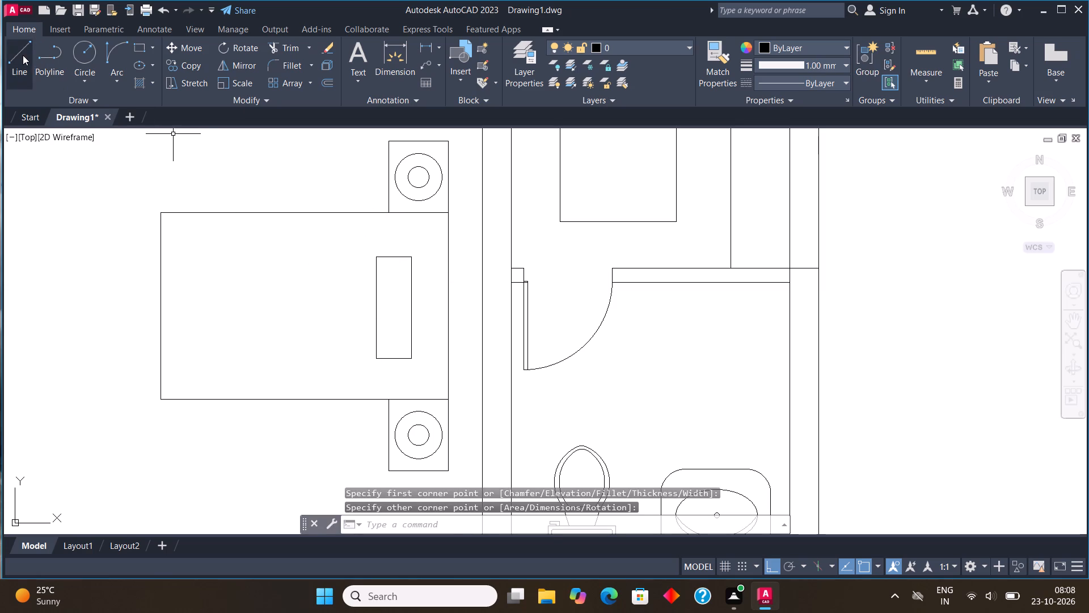
Draw a horizontal line between the midpoints of the pillow rectangle's long sides, dividing it in half.
{"action": "left_click", "coordinate": [23, 55]}
{"action": "left_click", "coordinate": [373, 304]}
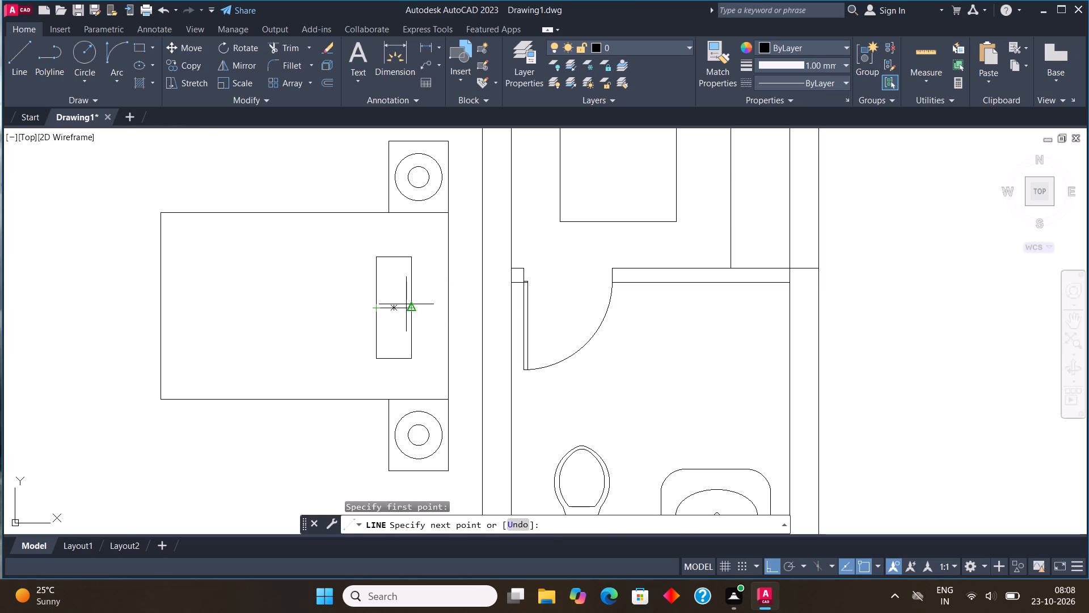
{"action": "left_click", "coordinate": [407, 305]}
{"action": "key", "text": "Escape"}
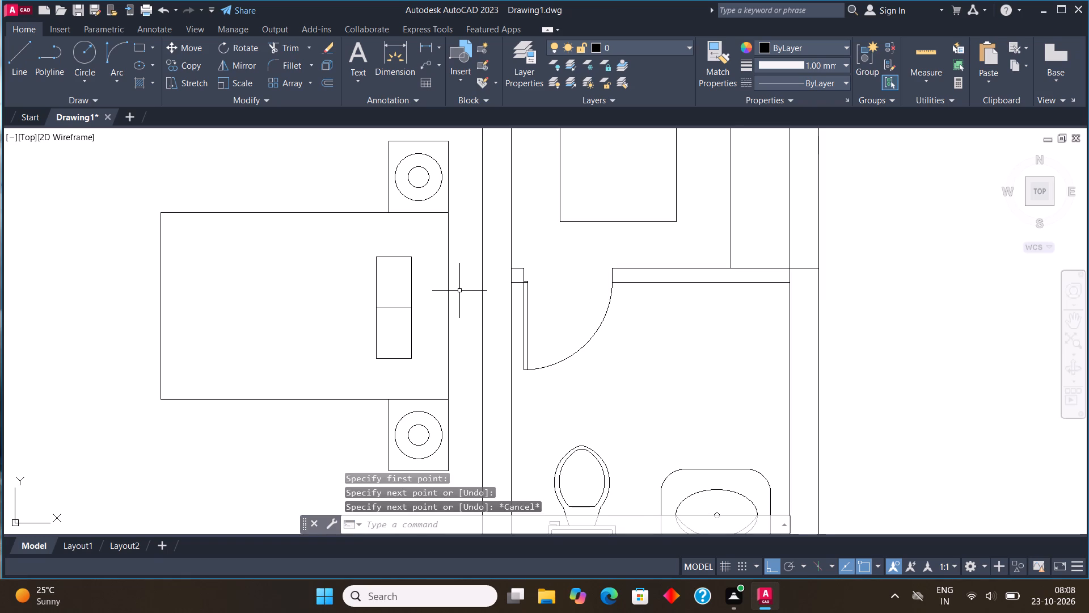
Draw a rectangle over the upper half of the pillow rectangle, from the dividing line to the opposite upper corner.
{"action": "scroll", "coordinate": [400, 322], "scroll_direction": "up", "scroll_amount": 1}
{"action": "middle_click_drag", "start_coordinate": [408, 325], "coordinate": [442, 356]}
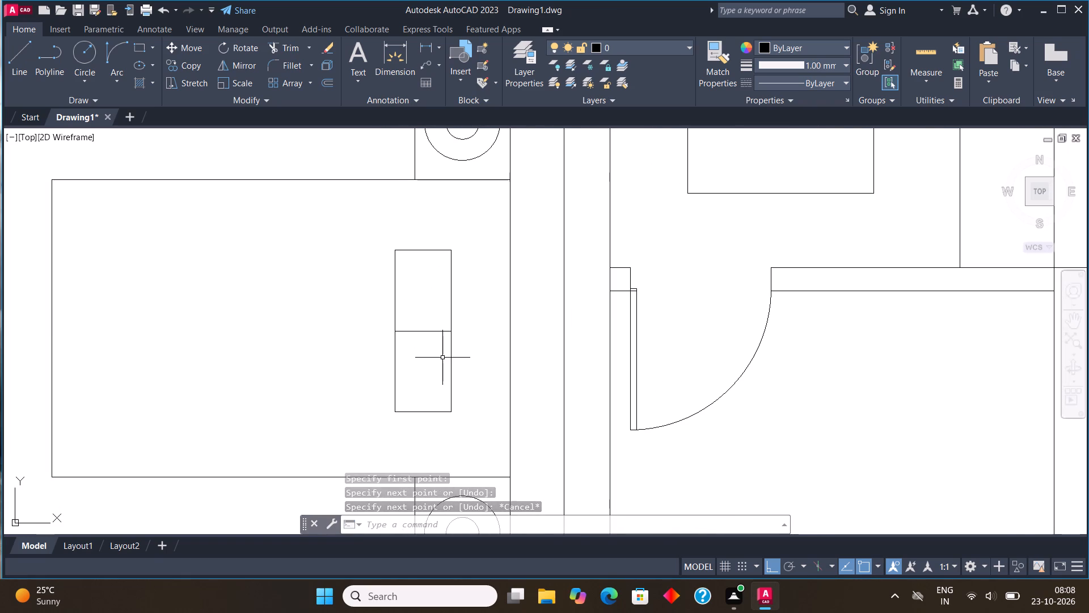
{"action": "scroll", "coordinate": [440, 356], "scroll_direction": "down", "scroll_amount": 1}
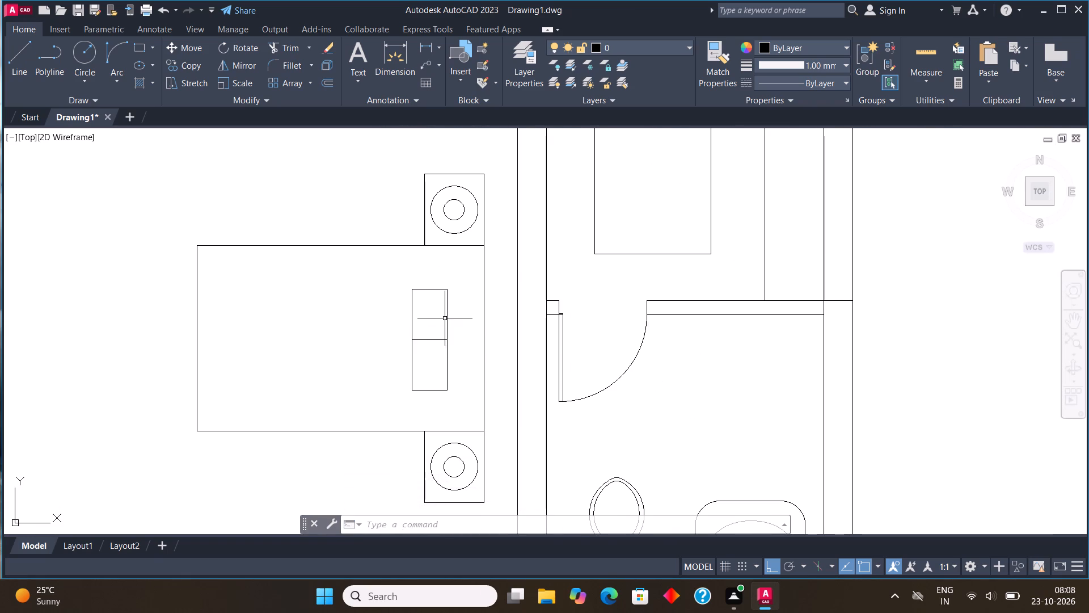
{"action": "left_click", "coordinate": [139, 44]}
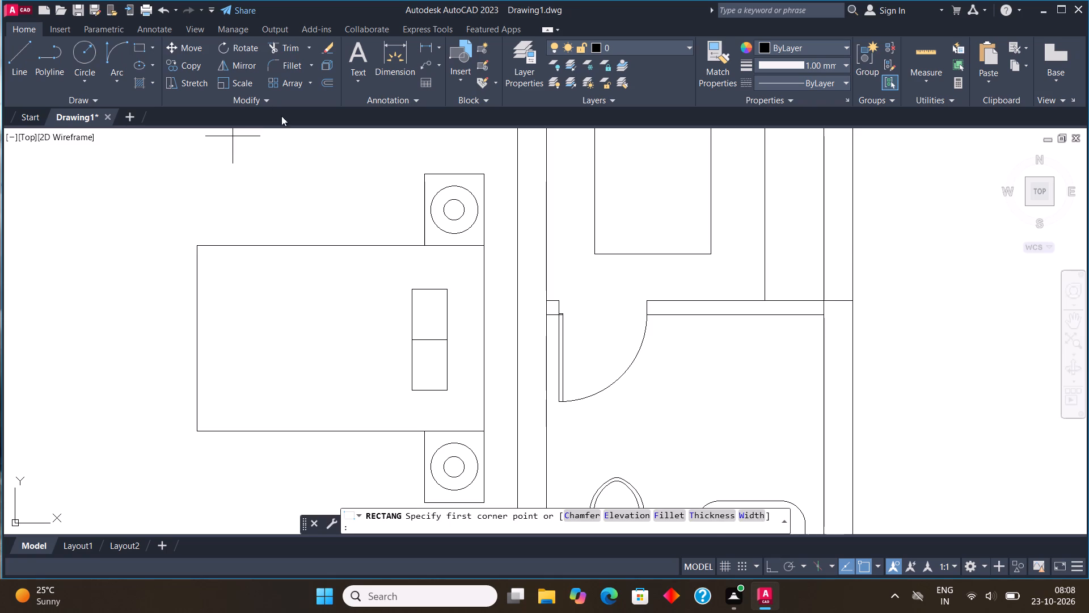
{"action": "left_click", "coordinate": [414, 341]}
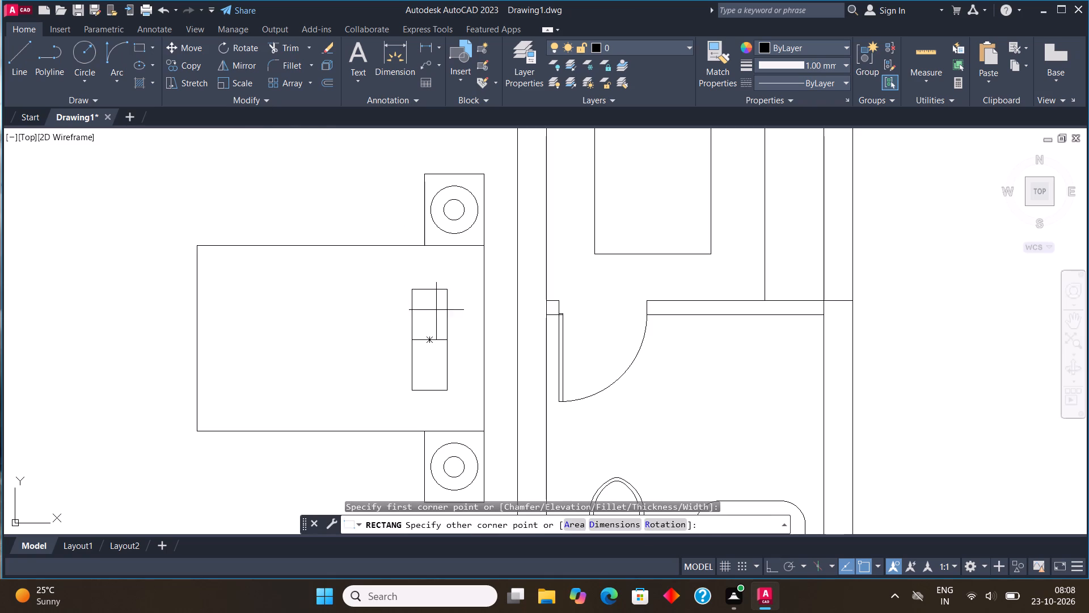
{"action": "left_click", "coordinate": [446, 291]}
Draw a rectangle over the lower half of the pillow rectangle, from its lower-left corner to the dividing line's right end.
{"action": "left_click", "coordinate": [136, 46]}
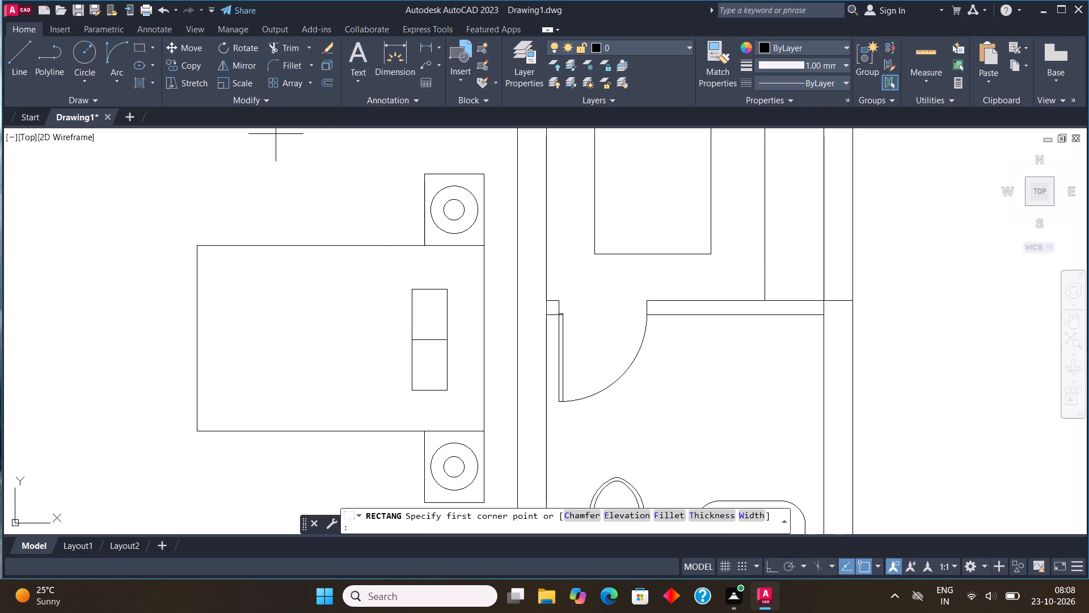
{"action": "left_click", "coordinate": [415, 393]}
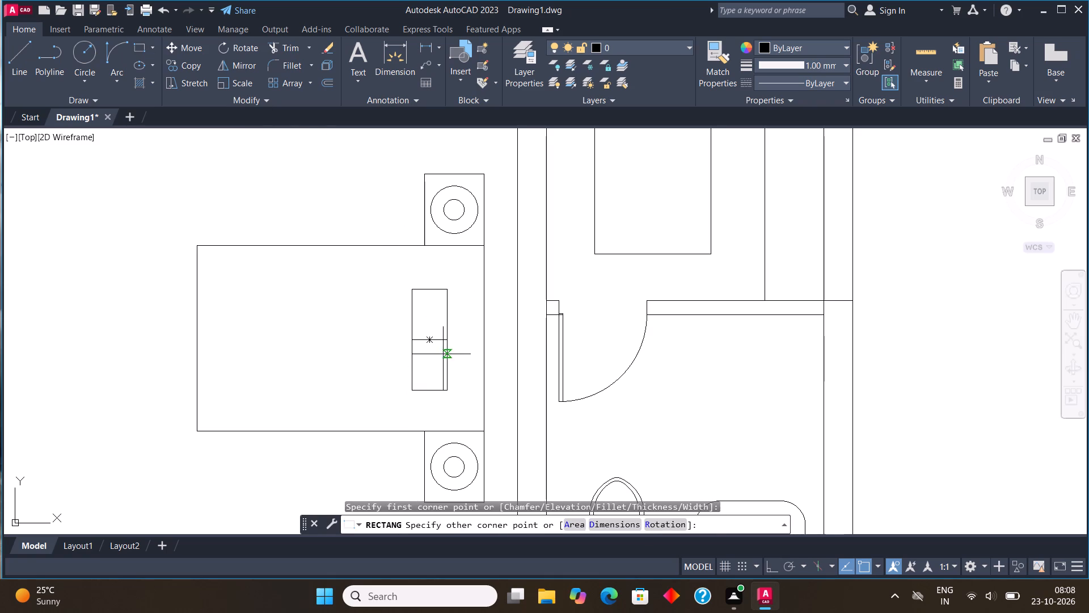
{"action": "left_click", "coordinate": [449, 342]}
Copy the upper pillow rectangle diagonally up and to the right with Ortho off, so it overlaps the original.
{"action": "left_click", "coordinate": [428, 290]}
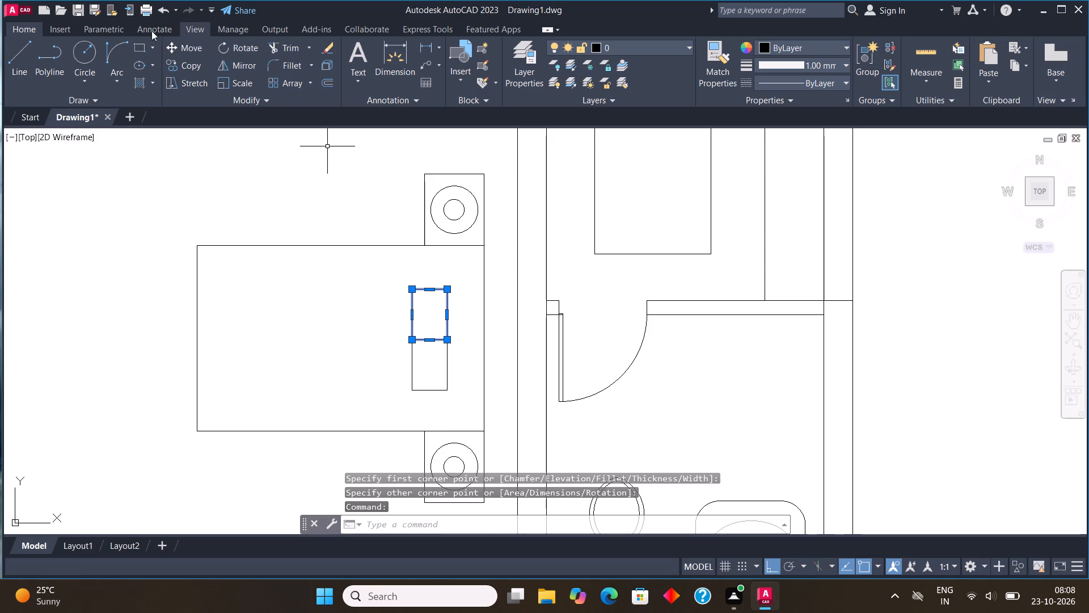
{"action": "left_click", "coordinate": [183, 58]}
{"action": "left_click", "coordinate": [410, 306]}
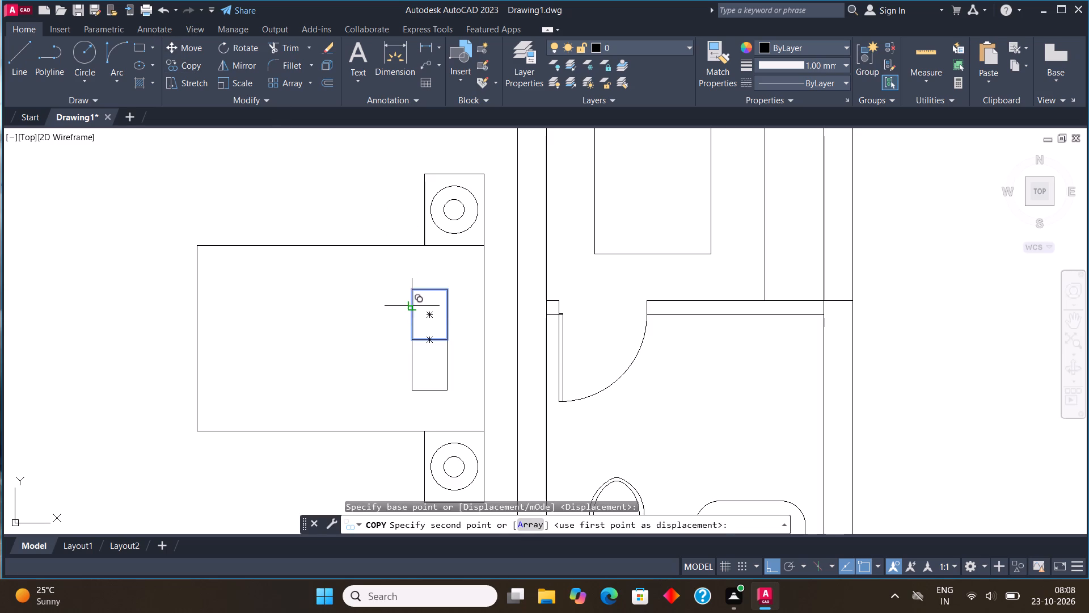
{"action": "key", "text": "F8"}
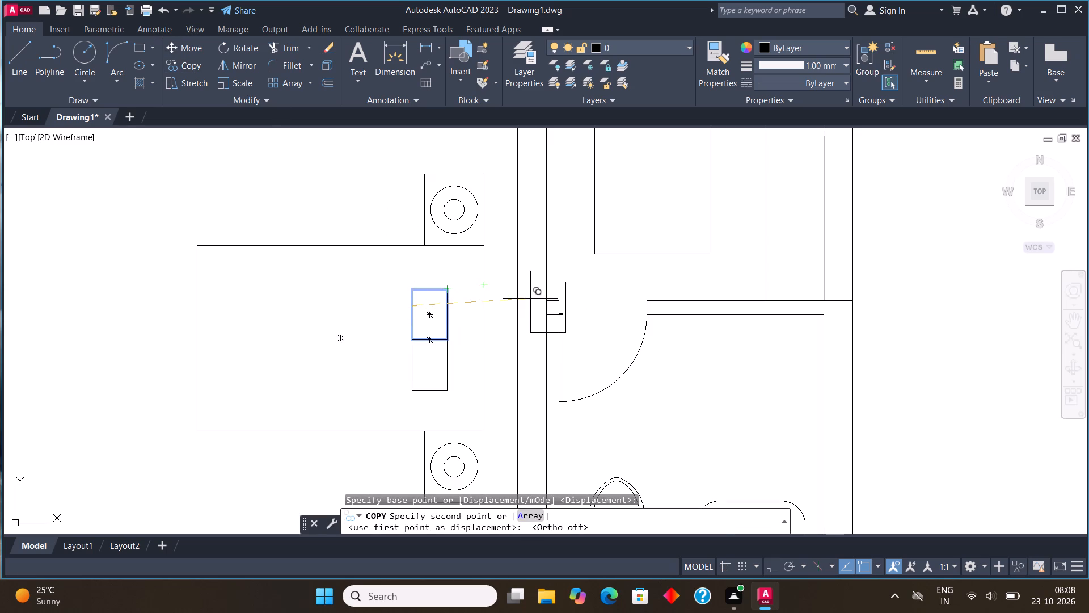
{"action": "left_click", "coordinate": [425, 282]}
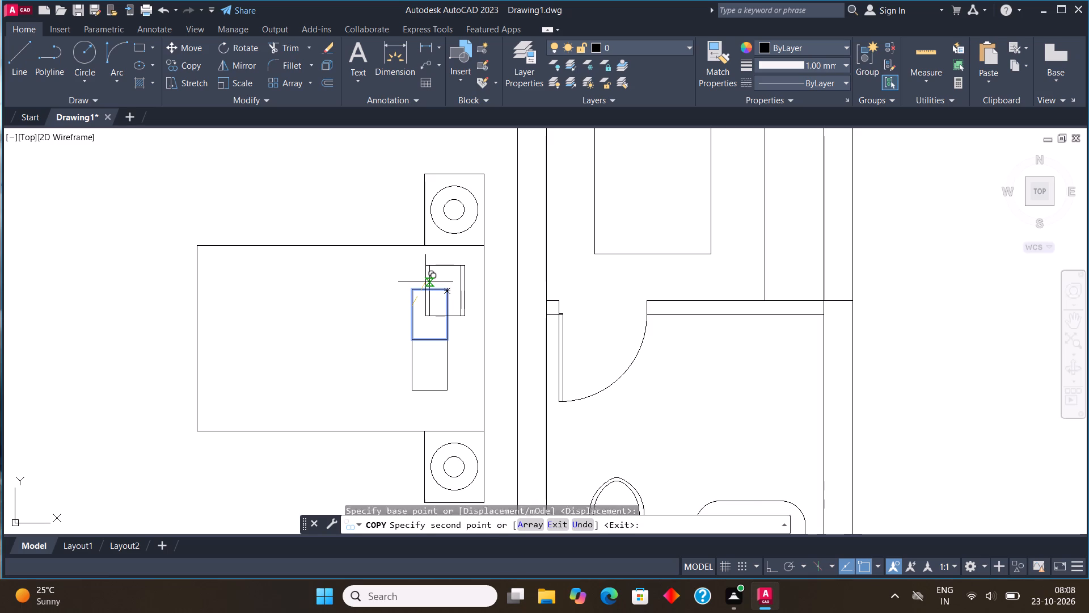
{"action": "key", "text": "Escape"}
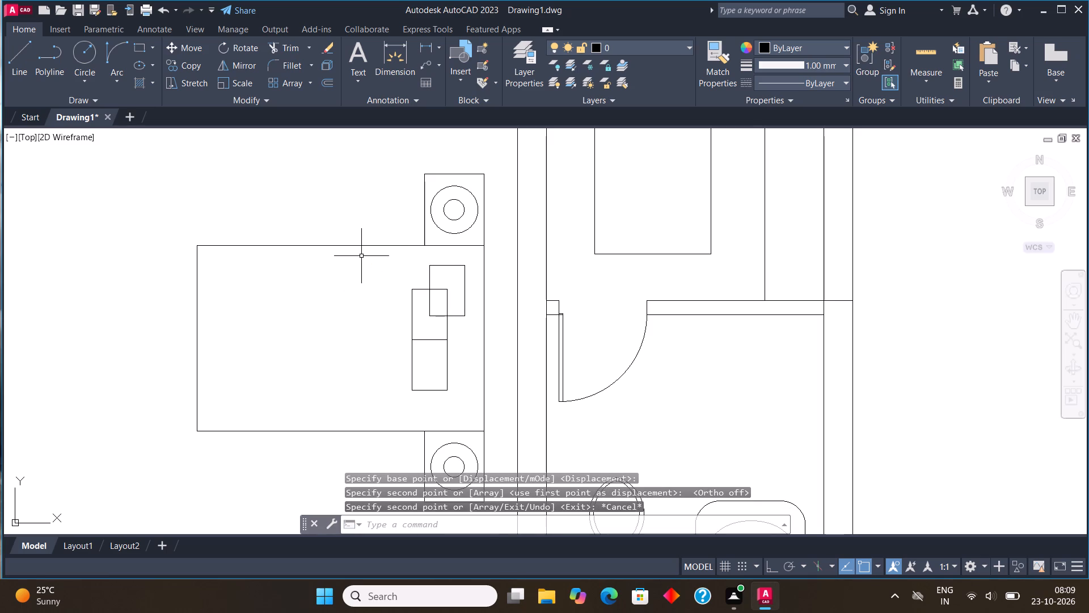
Copy the lower pillow rectangle from its centre to its lower-right corner, overlapping the original.
{"action": "left_click", "coordinate": [413, 356]}
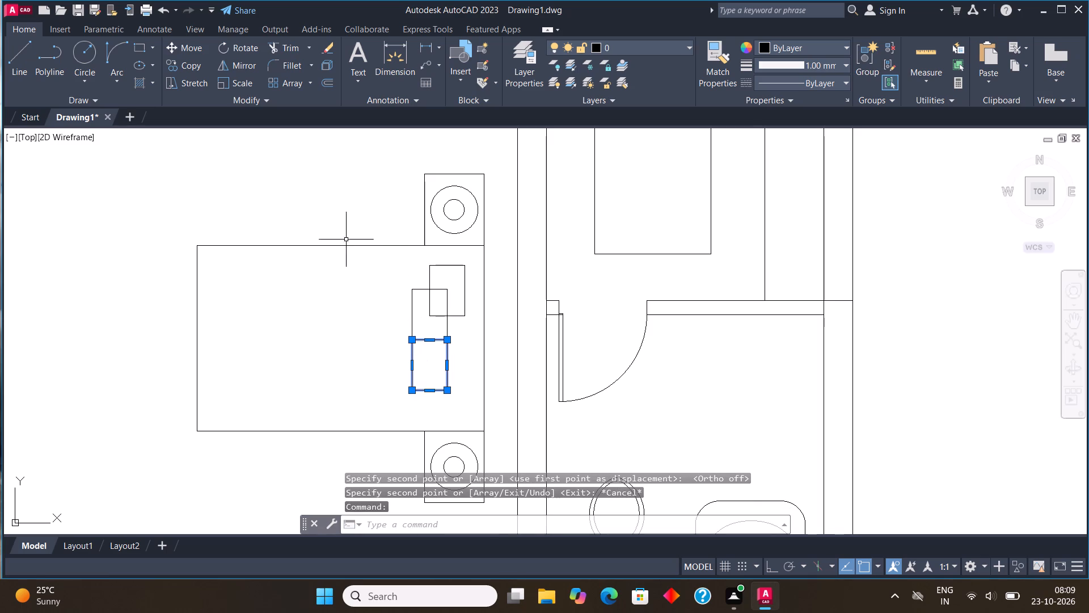
{"action": "left_click", "coordinate": [188, 70]}
{"action": "left_click", "coordinate": [427, 366]}
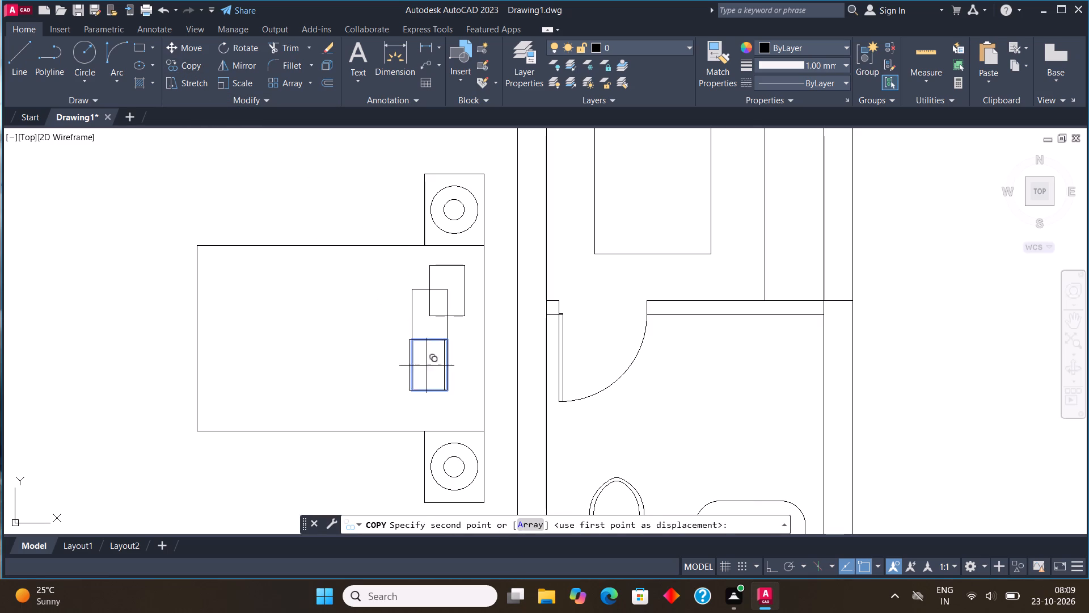
{"action": "left_click", "coordinate": [451, 394]}
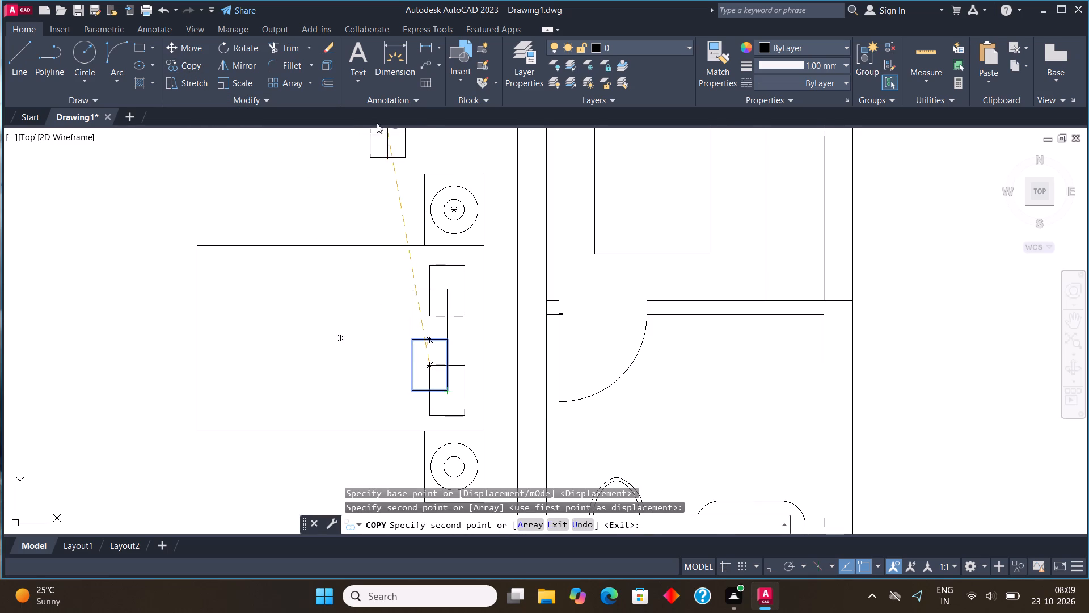
{"action": "key", "text": "Escape"}
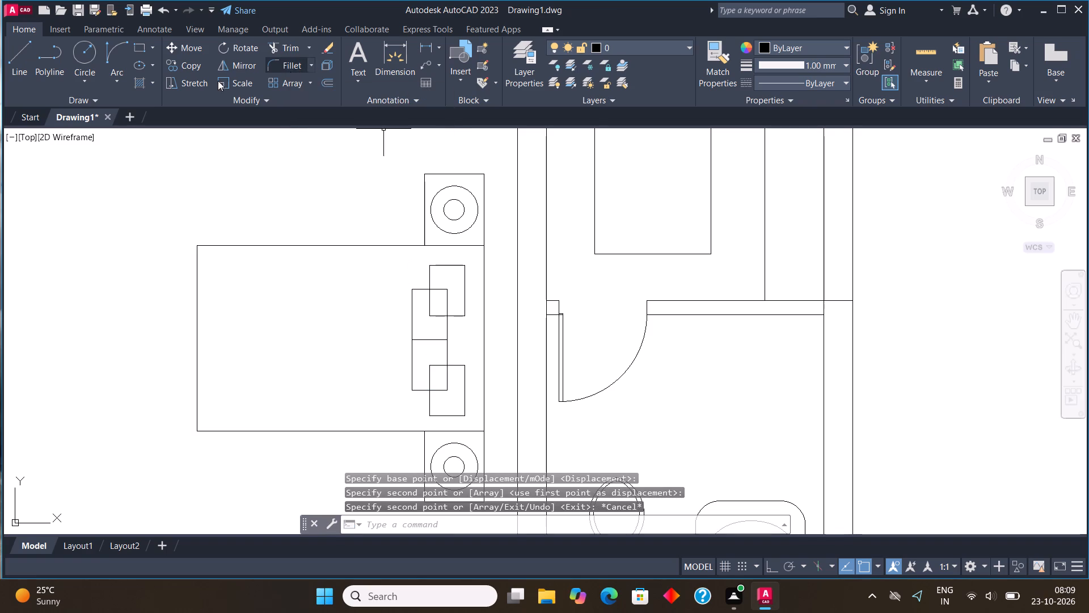
Trim the parts of both copied pillows that lie inside the original pillow rectangles.
{"action": "left_click", "coordinate": [287, 52]}
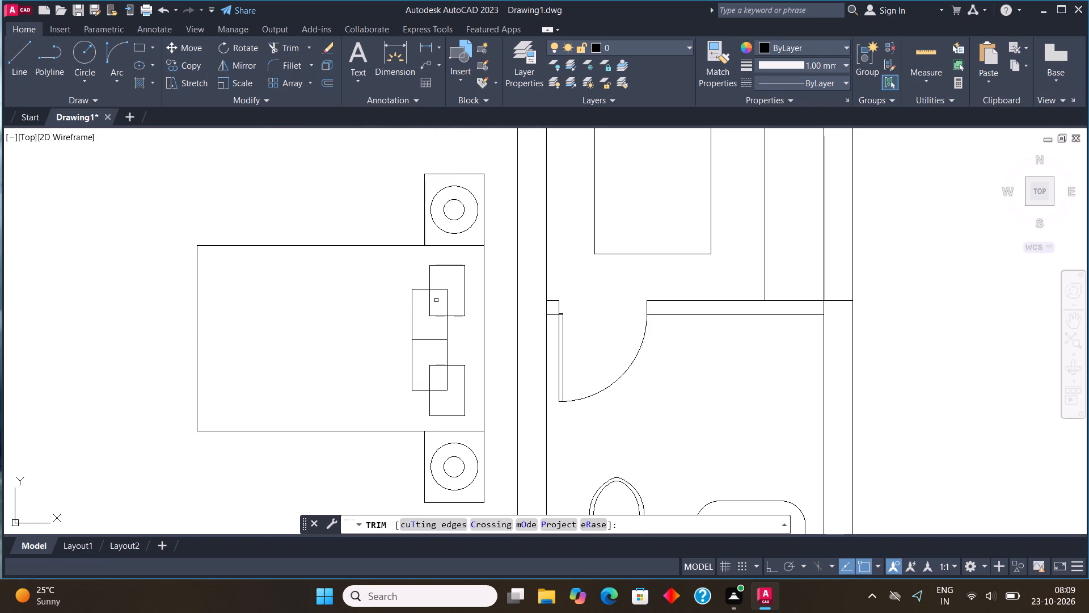
{"action": "left_click", "coordinate": [428, 302]}
{"action": "left_click", "coordinate": [437, 316]}
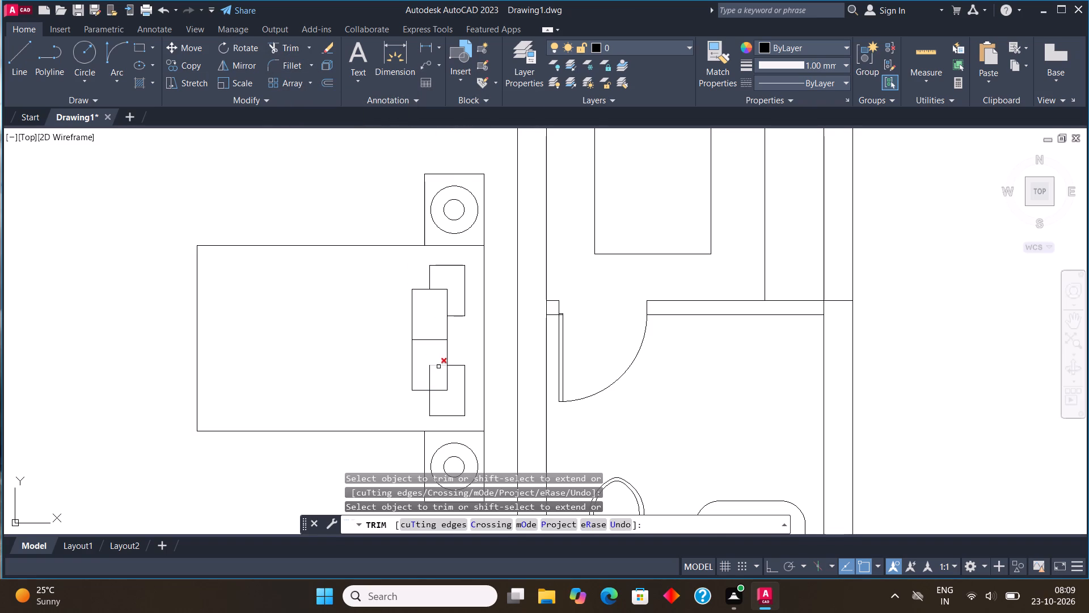
{"action": "left_click", "coordinate": [438, 367]}
{"action": "left_click", "coordinate": [431, 375]}
{"action": "key", "text": "Escape"}
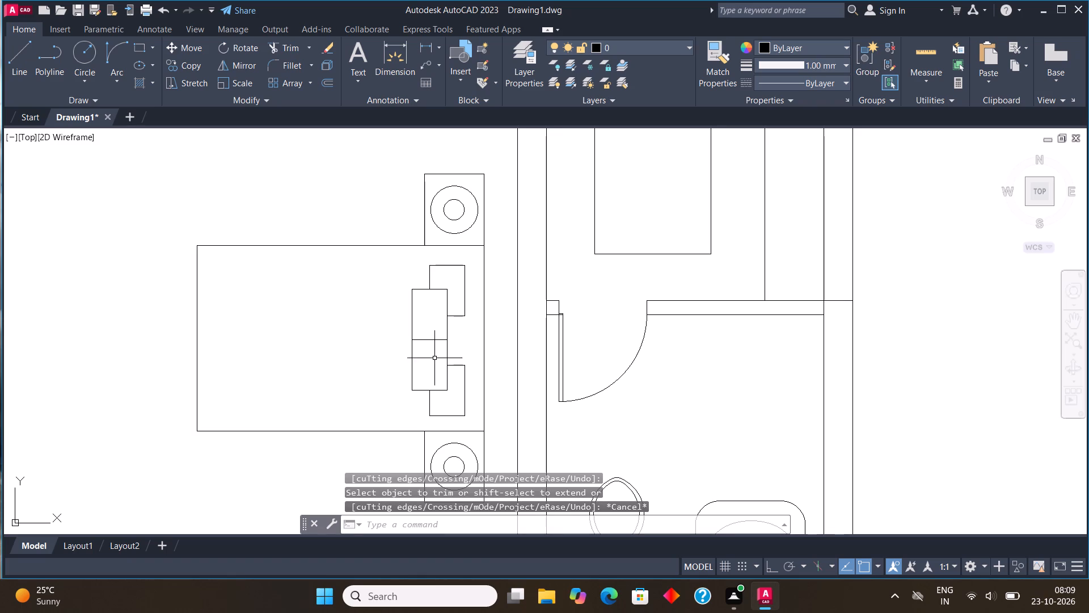
Draw a Start, End, Direction arc from the bed's upper edge to mid-bed near the pillows, bulging toward the foot.
{"action": "middle_click_drag", "start_coordinate": [432, 344], "coordinate": [445, 329]}
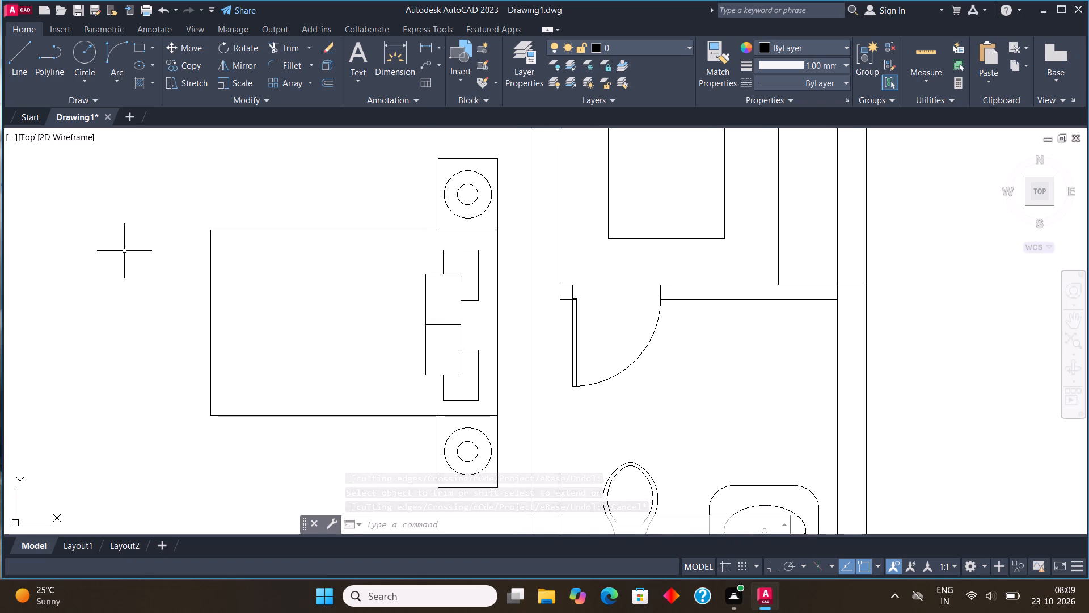
{"action": "middle_click_drag", "start_coordinate": [452, 225], "coordinate": [467, 198]}
{"action": "left_click", "coordinate": [117, 74]}
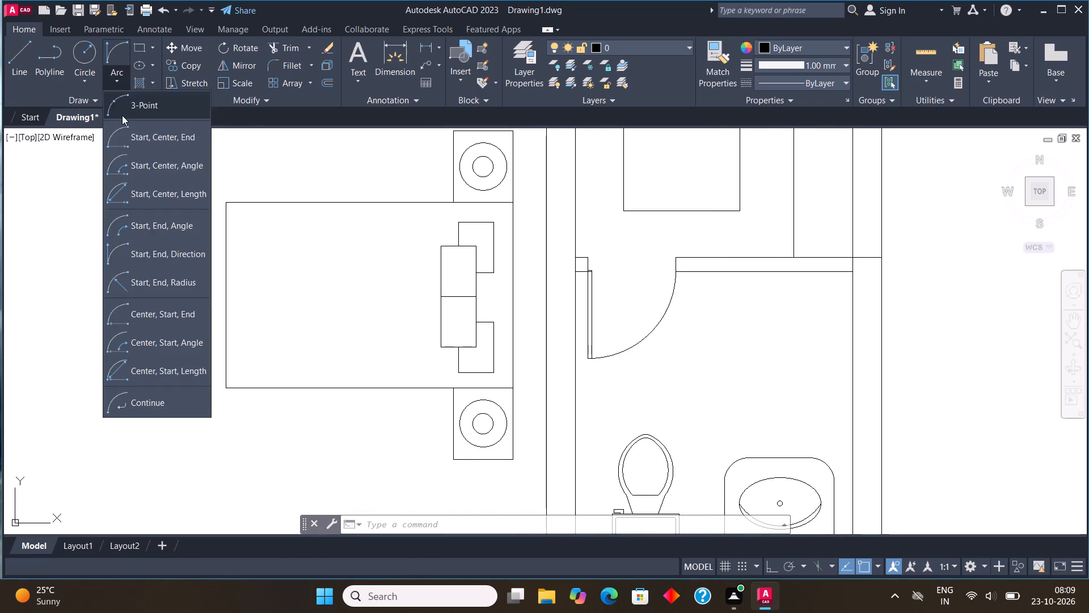
{"action": "left_click", "coordinate": [168, 254]}
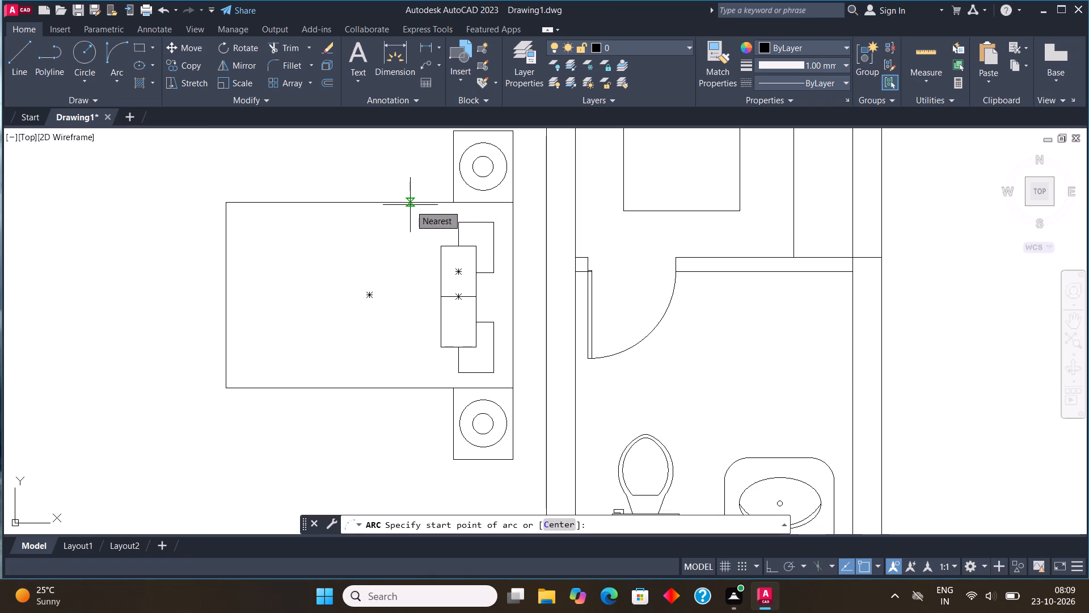
{"action": "left_click", "coordinate": [380, 205]}
{"action": "left_click", "coordinate": [399, 296]}
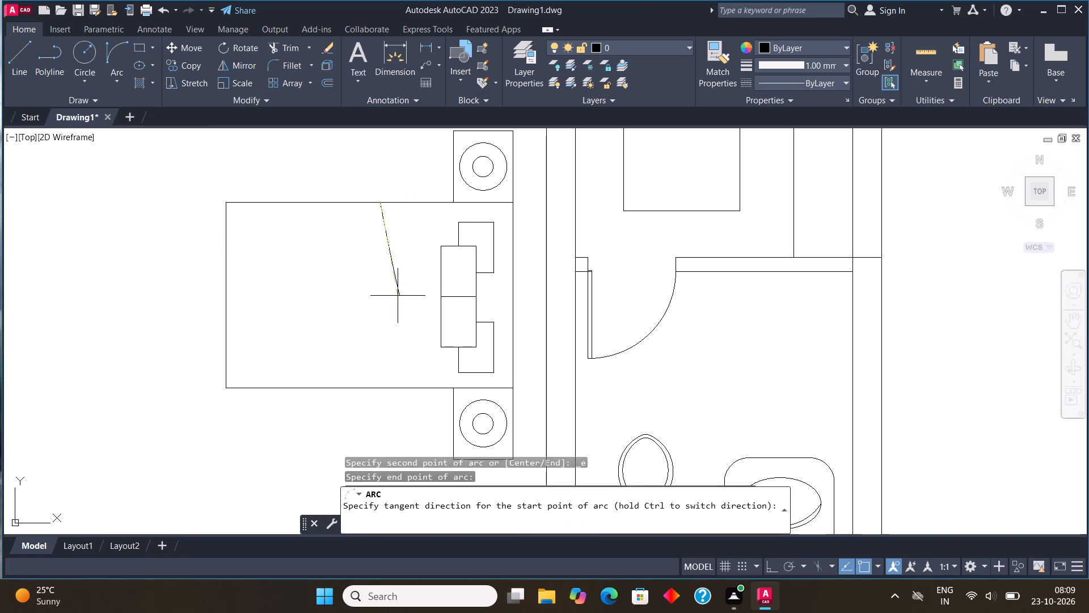
{"action": "left_click", "coordinate": [338, 283]}
Draw a Start, End, Direction arc from the first arc's lower end to the bed's lower edge, bulging toward the pillows.
{"action": "left_click", "coordinate": [116, 83]}
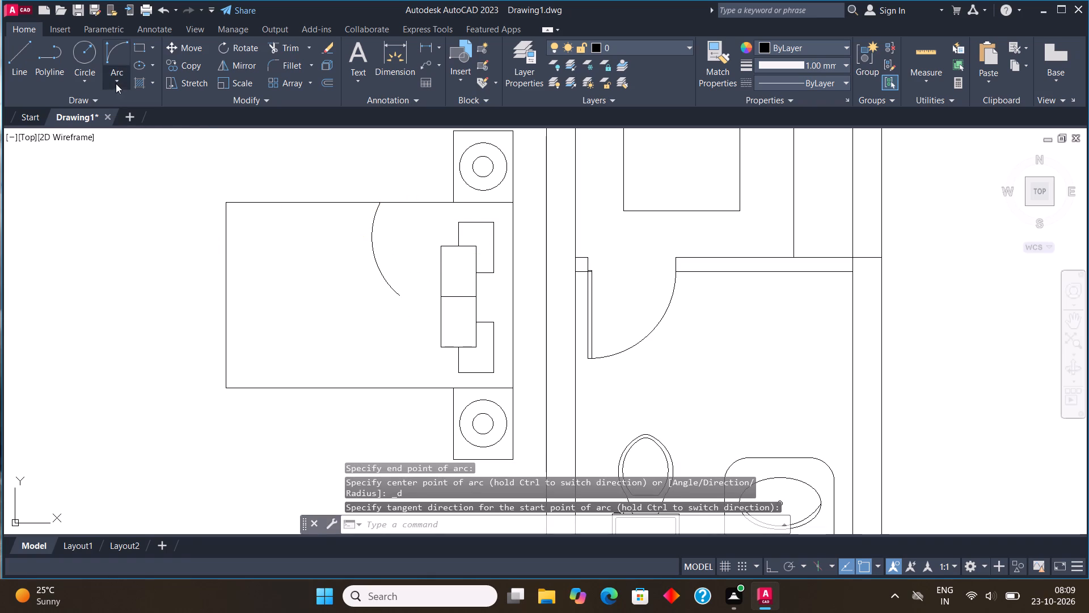
{"action": "left_click", "coordinate": [165, 255]}
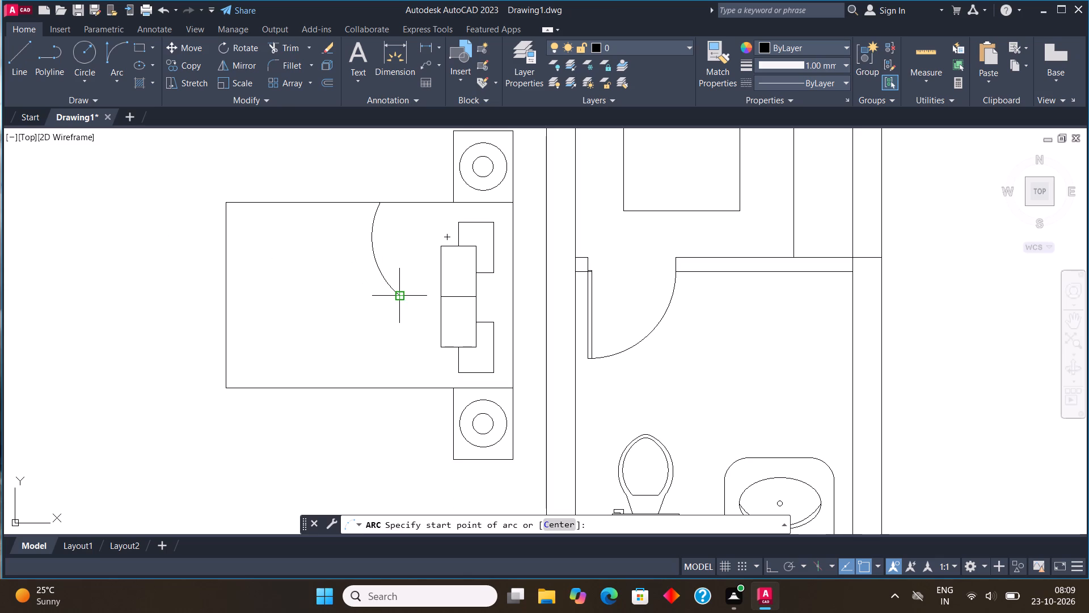
{"action": "left_click", "coordinate": [396, 294]}
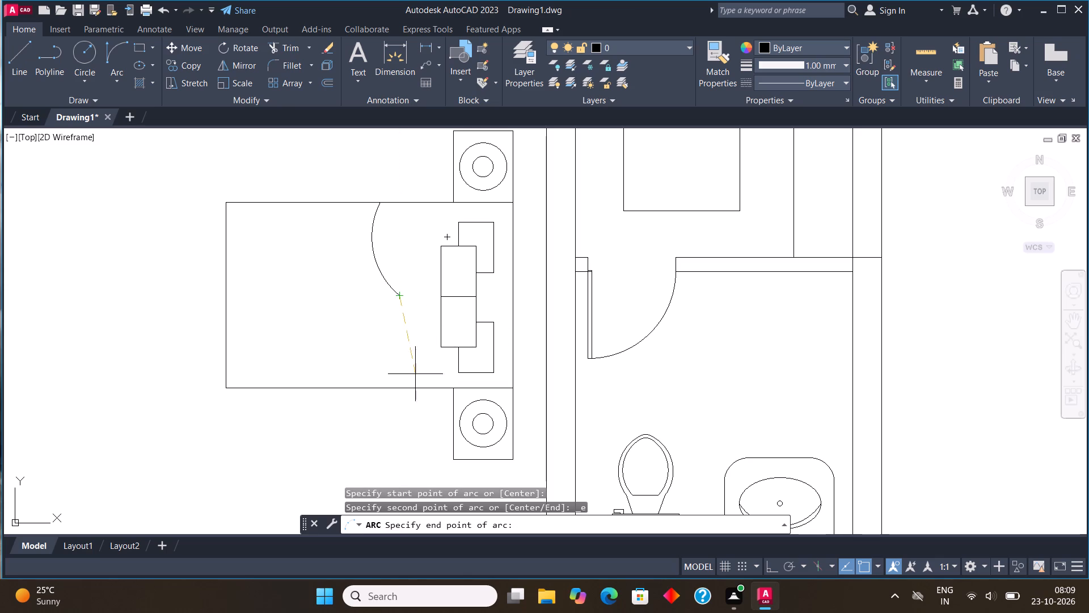
{"action": "left_click", "coordinate": [381, 391]}
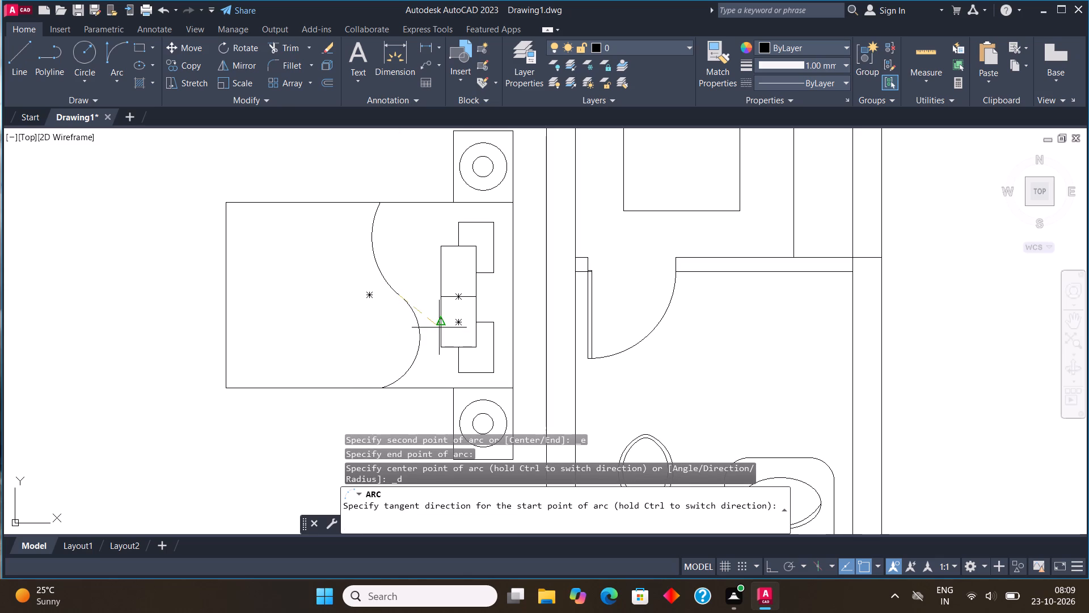
{"action": "left_click", "coordinate": [436, 328]}
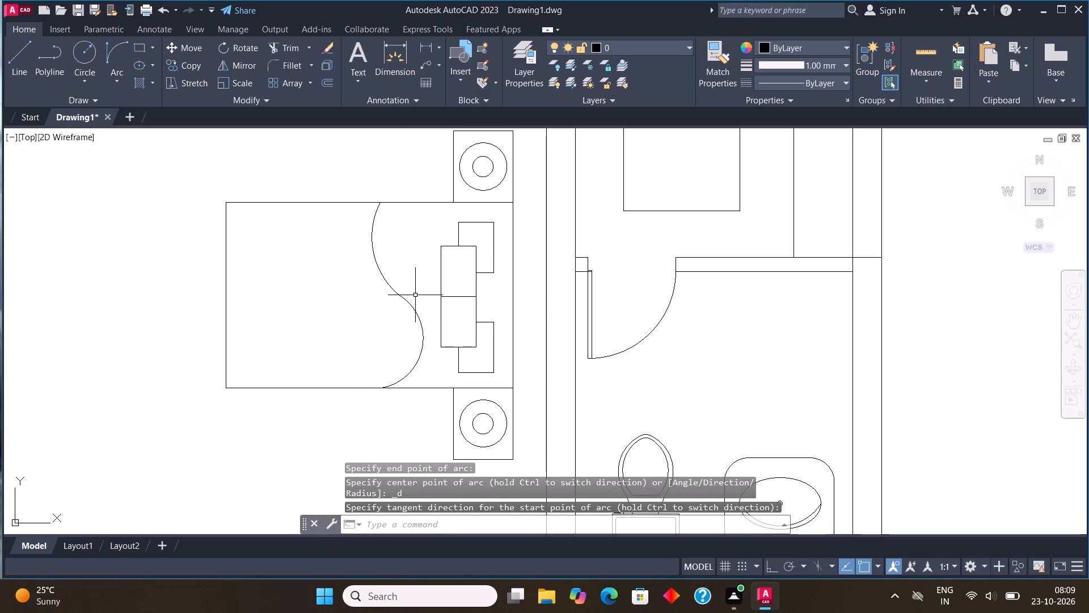
Draw a short line upward from the second arc's end on the bed's lower edge.
{"action": "left_click", "coordinate": [4, 65]}
{"action": "left_click", "coordinate": [9, 64]}
{"action": "left_click", "coordinate": [385, 390]}
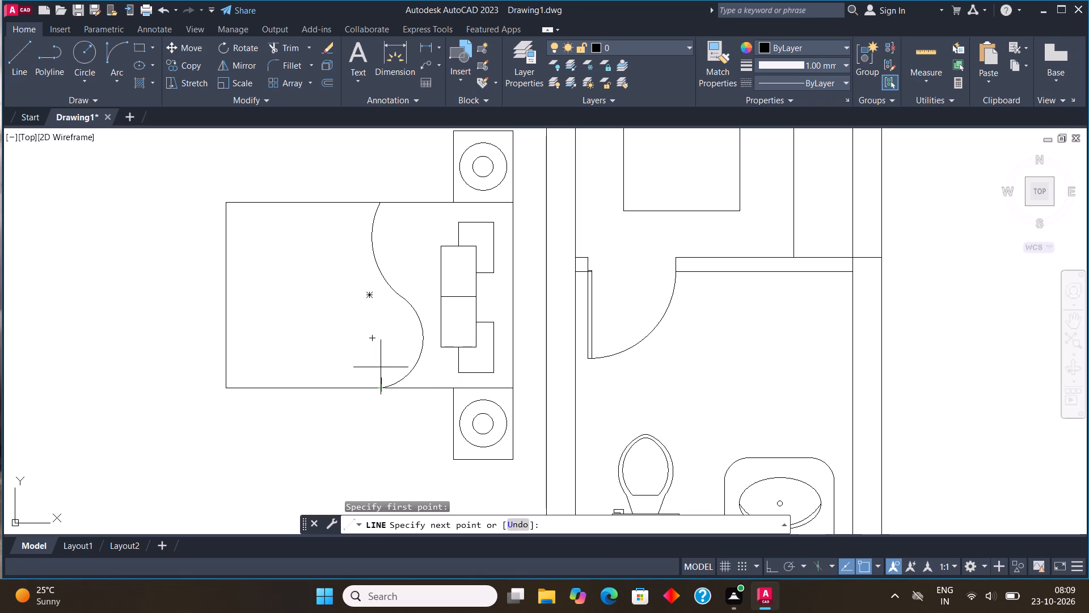
{"action": "left_click", "coordinate": [381, 367]}
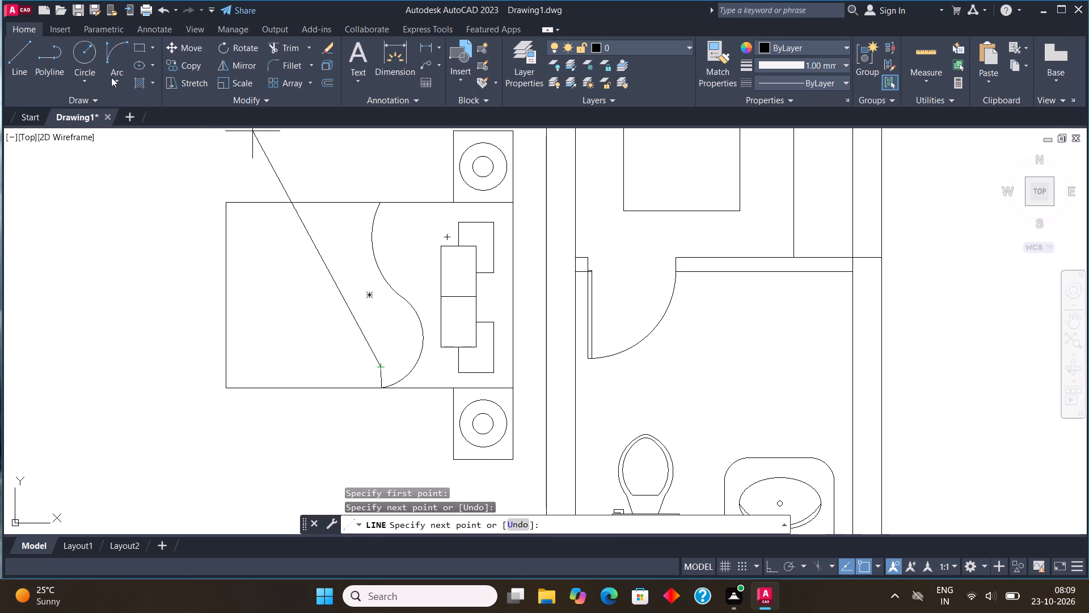
Draw a Start, End, Direction arc from the short line's top to the blanket curve's middle, forming the folded blanket corner.
{"action": "left_click", "coordinate": [111, 77]}
{"action": "left_click", "coordinate": [166, 253]}
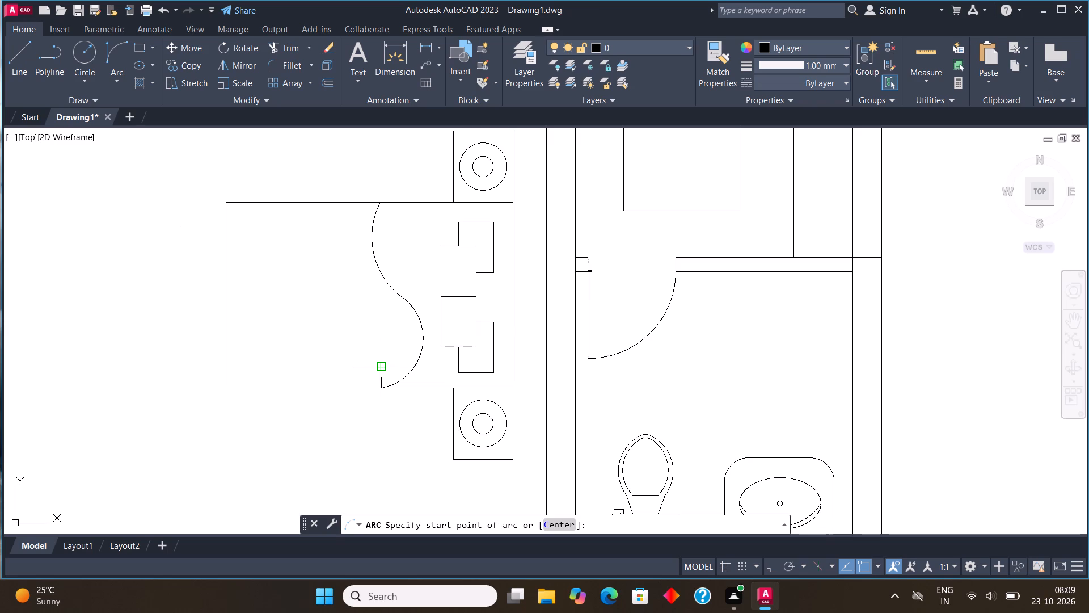
{"action": "left_click", "coordinate": [381, 364]}
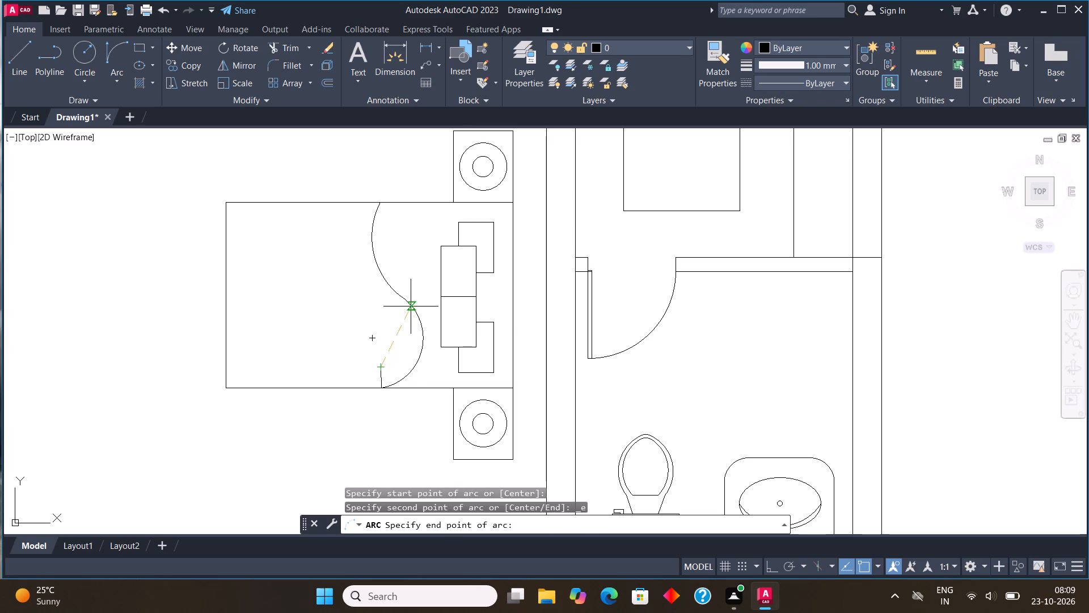
{"action": "left_click", "coordinate": [407, 303]}
{"action": "left_click", "coordinate": [448, 358]}
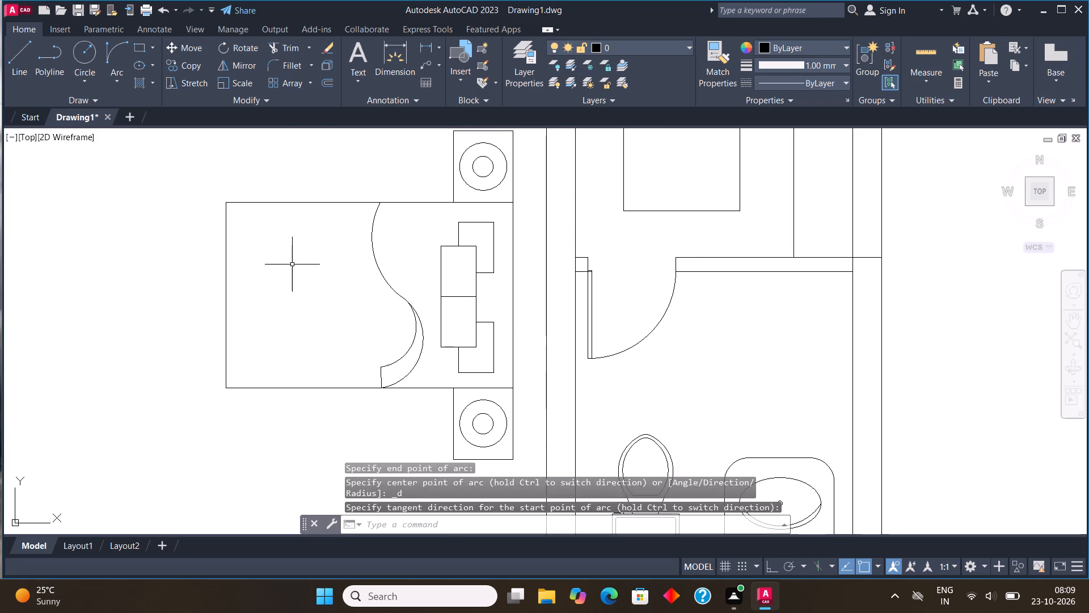
Draw the rug outline with orthogonal lines around the bed's foot, rising about 11", running 4'-0" across, and ending on the bed's lower edge.
{"action": "scroll", "coordinate": [282, 265], "scroll_direction": "down", "scroll_amount": 1}
{"action": "middle_click_drag", "start_coordinate": [299, 273], "coordinate": [334, 295]}
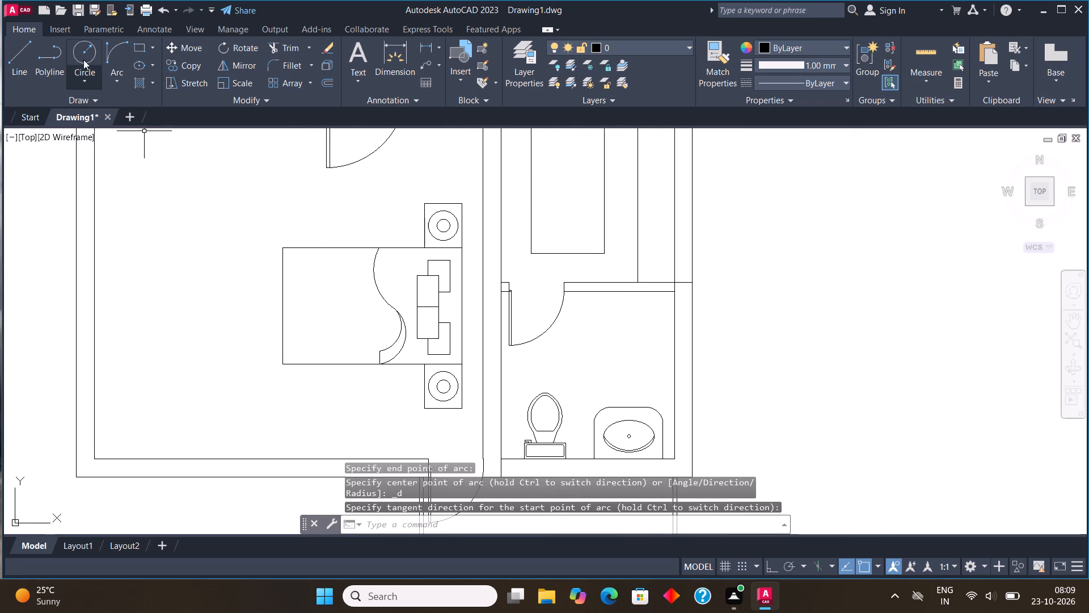
{"action": "left_click", "coordinate": [18, 56]}
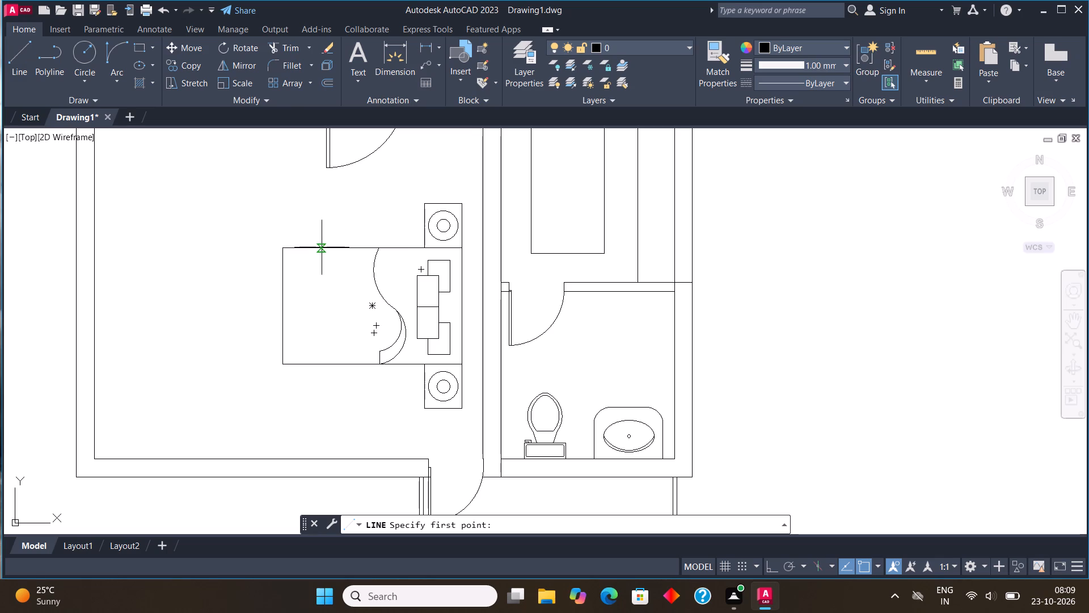
{"action": "left_click", "coordinate": [340, 250]}
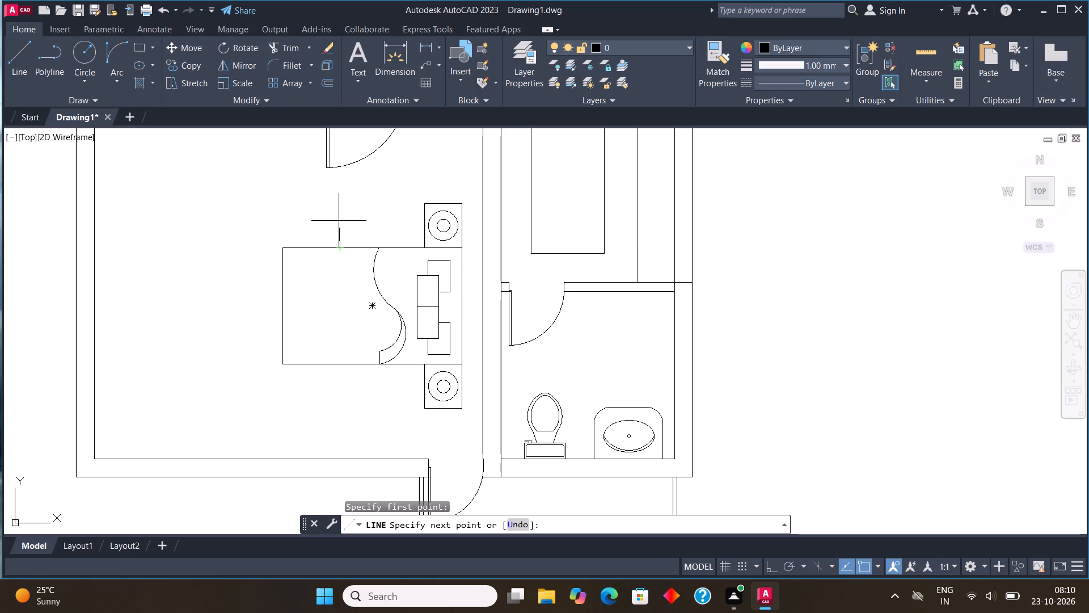
{"action": "key", "text": "F8"}
{"action": "left_click", "coordinate": [336, 226]}
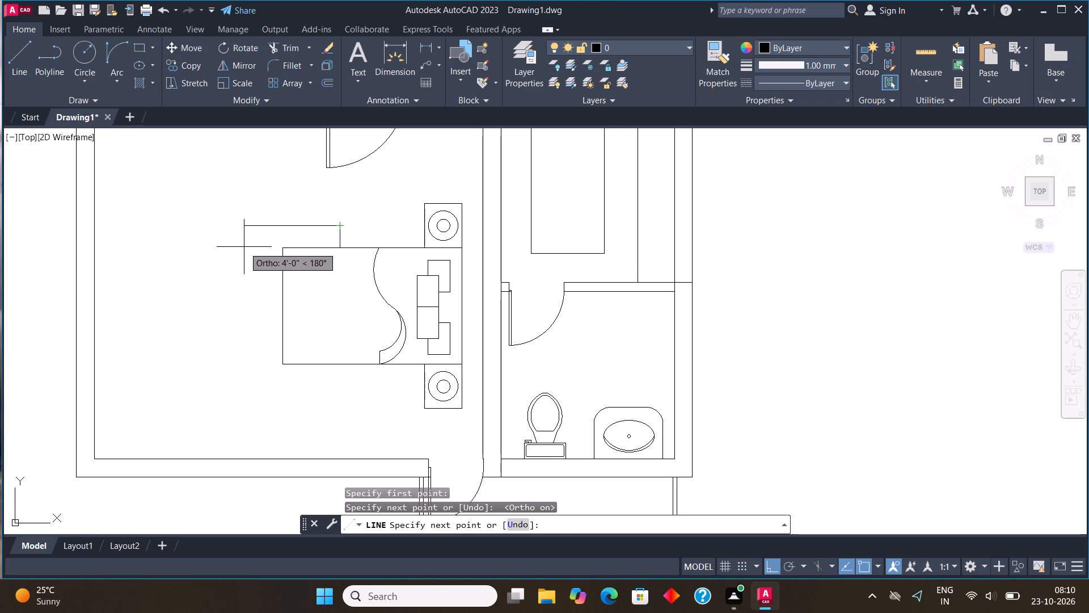
{"action": "left_click", "coordinate": [244, 247]}
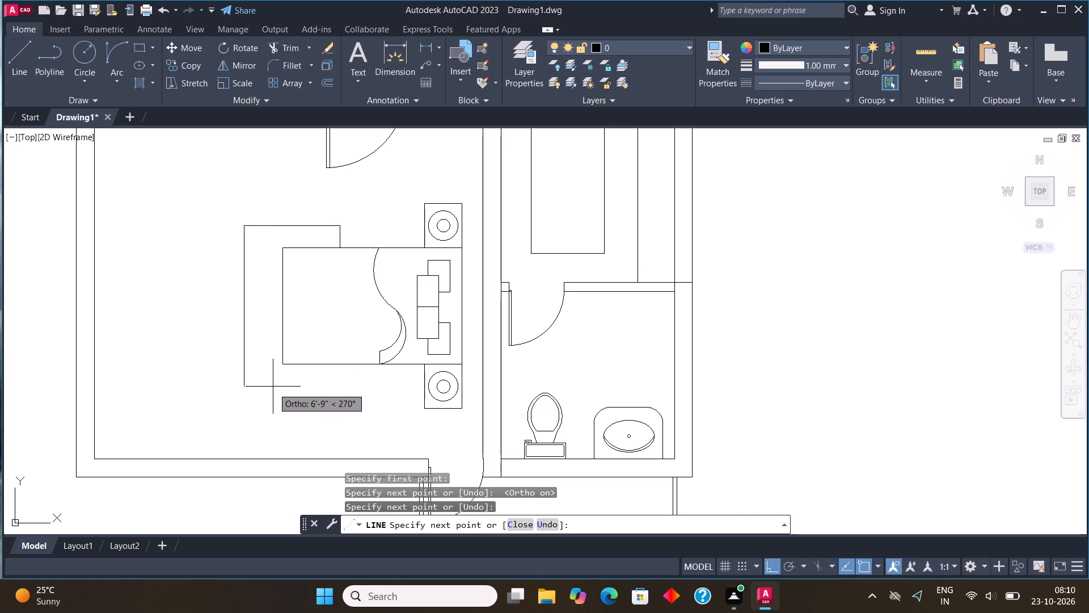
{"action": "left_click", "coordinate": [273, 384]}
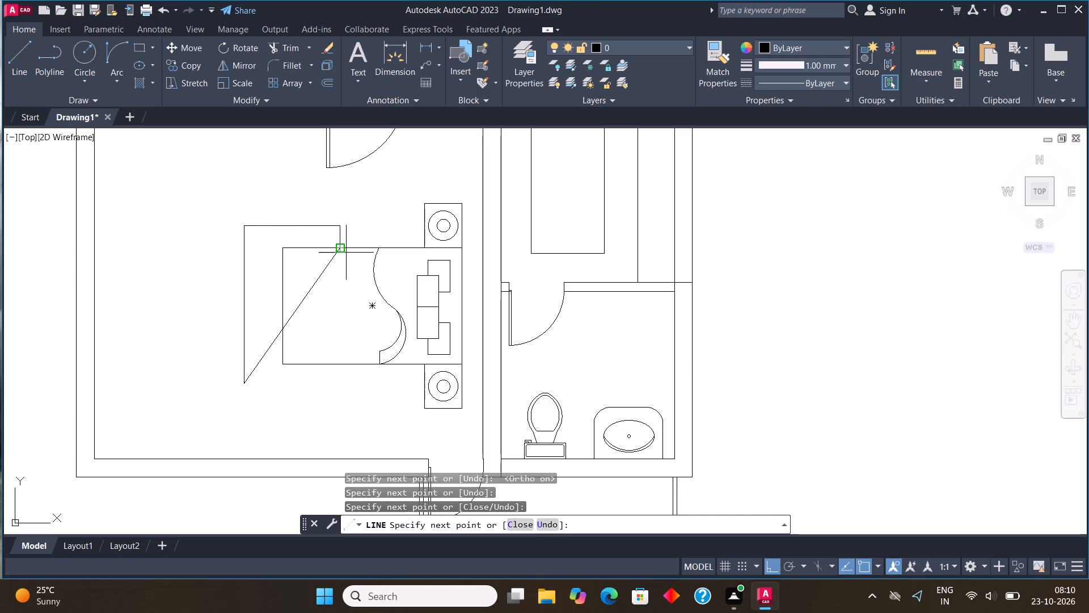
{"action": "left_click", "coordinate": [338, 373]}
{"action": "left_click", "coordinate": [337, 360]}
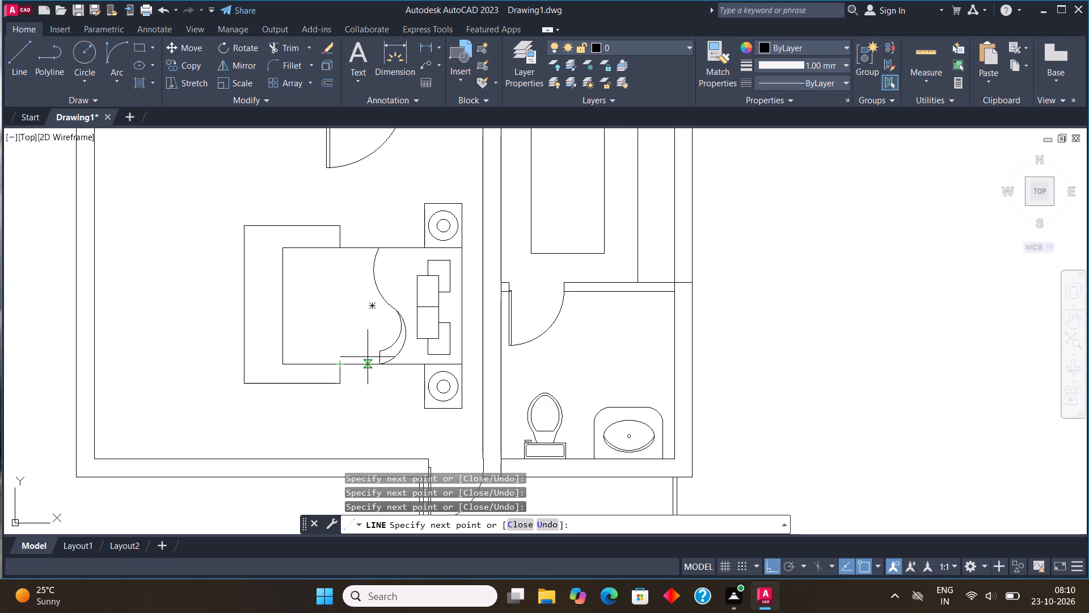
{"action": "key", "text": "Escape"}
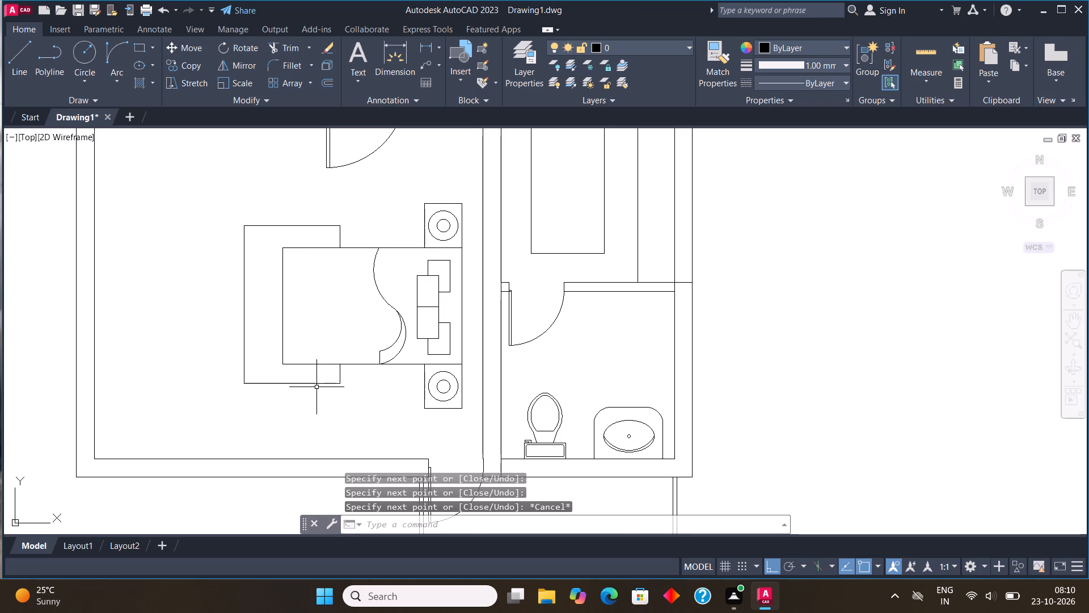
Stretch the rug's lower horizontal edge slightly downward, away from the bed.
{"action": "left_click_drag", "start_coordinate": [310, 393], "coordinate": [299, 384]}
{"action": "left_click", "coordinate": [294, 379]}
{"action": "left_click", "coordinate": [294, 385]}
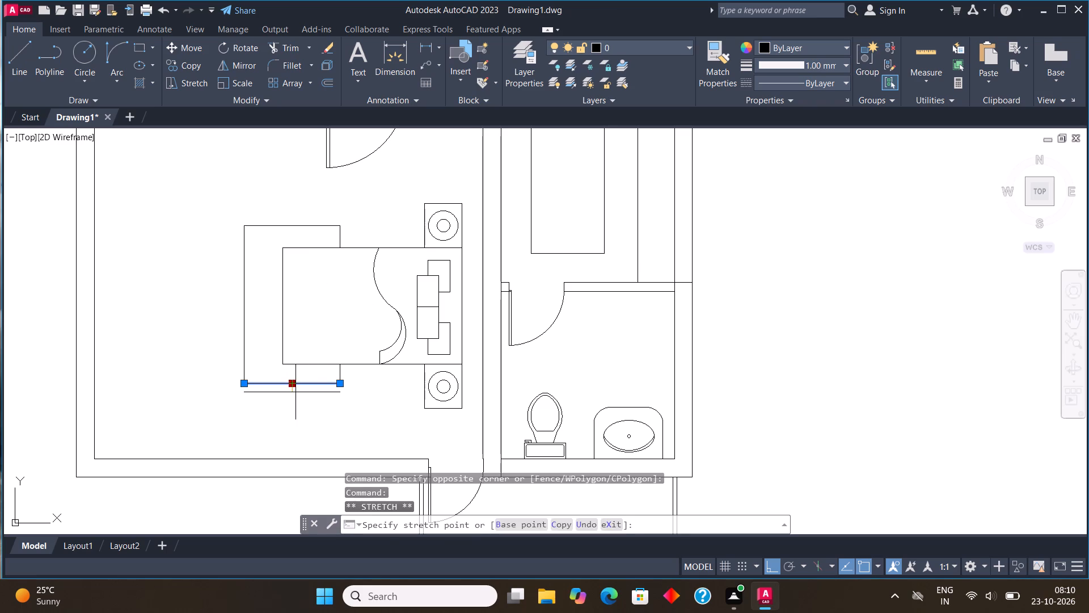
{"action": "left_click", "coordinate": [296, 392]}
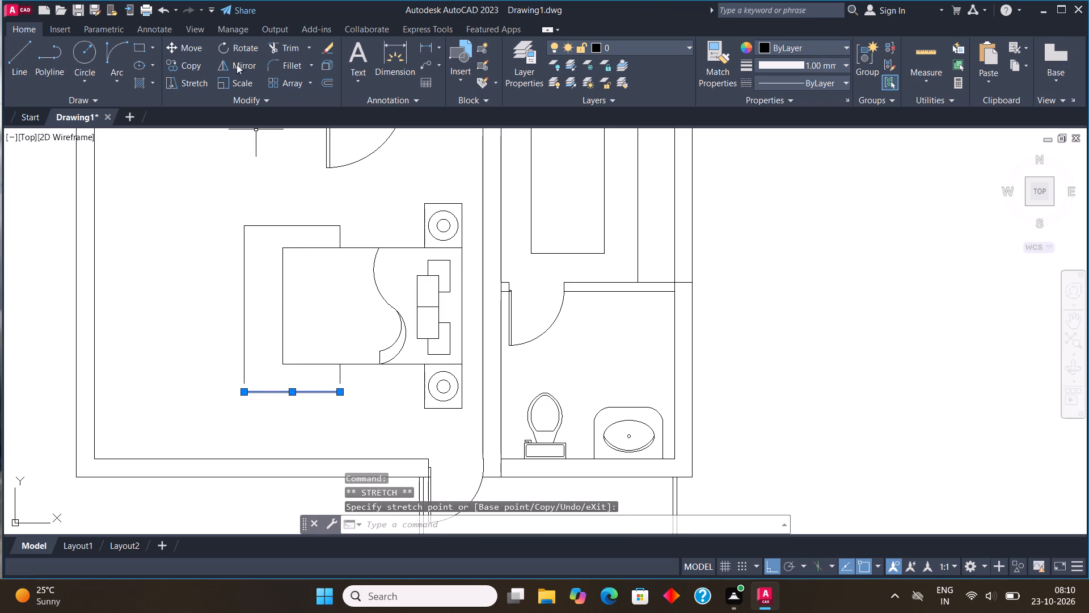
Fillet the rug's two lower corners so both vertical sides meet the moved bottom edge squarely.
{"action": "left_click", "coordinate": [297, 69]}
{"action": "left_click_drag", "start_coordinate": [339, 377], "coordinate": [339, 383]}
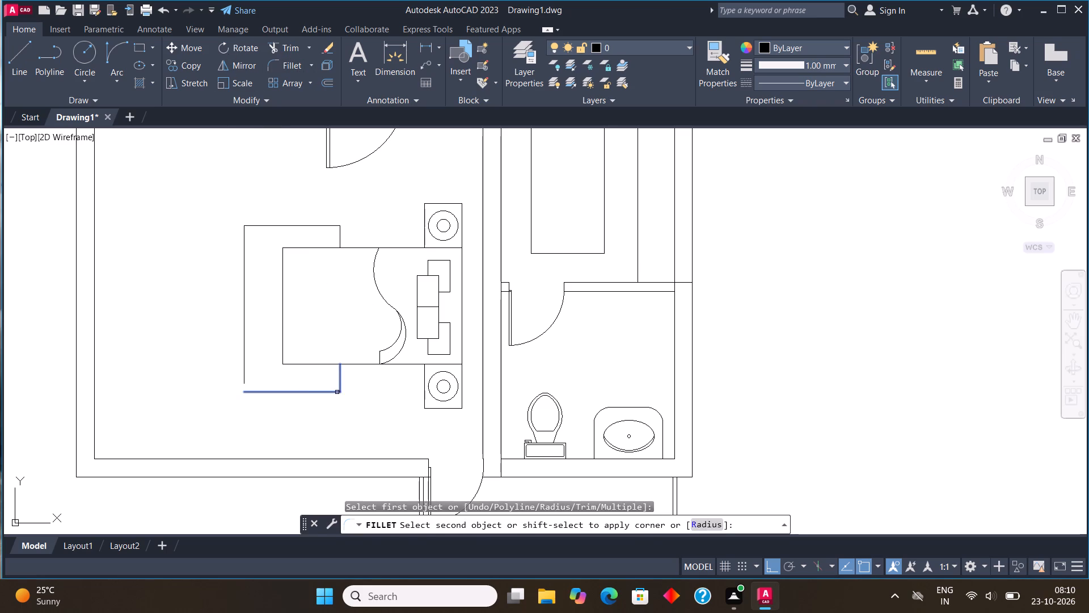
{"action": "left_click_drag", "start_coordinate": [336, 392], "coordinate": [334, 382]}
{"action": "left_click", "coordinate": [293, 68]}
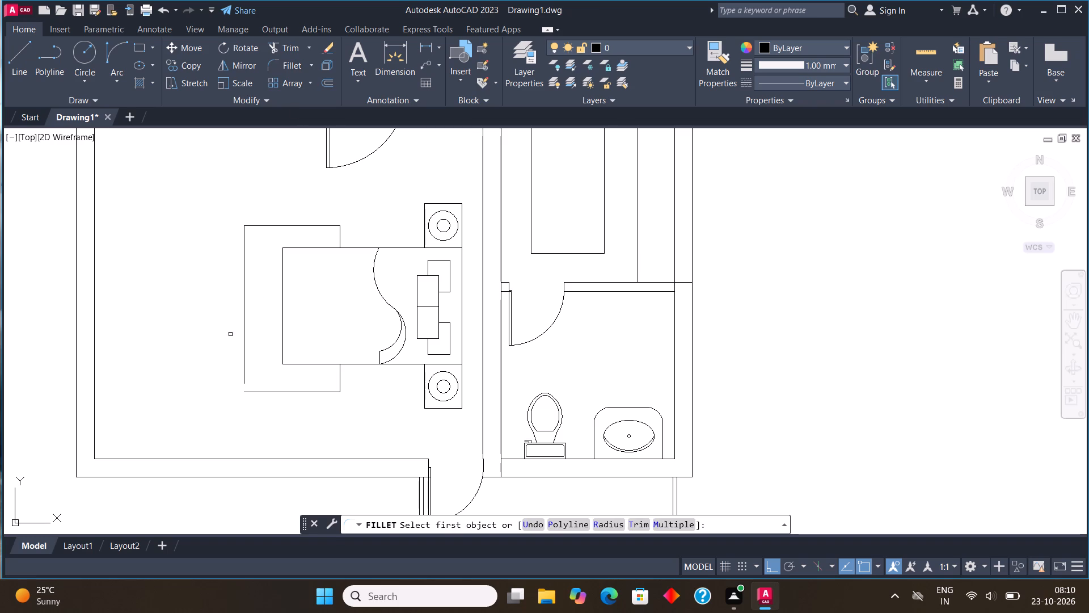
{"action": "left_click", "coordinate": [237, 340]}
{"action": "left_click", "coordinate": [247, 346]}
{"action": "left_click", "coordinate": [245, 343]}
{"action": "left_click", "coordinate": [263, 393]}
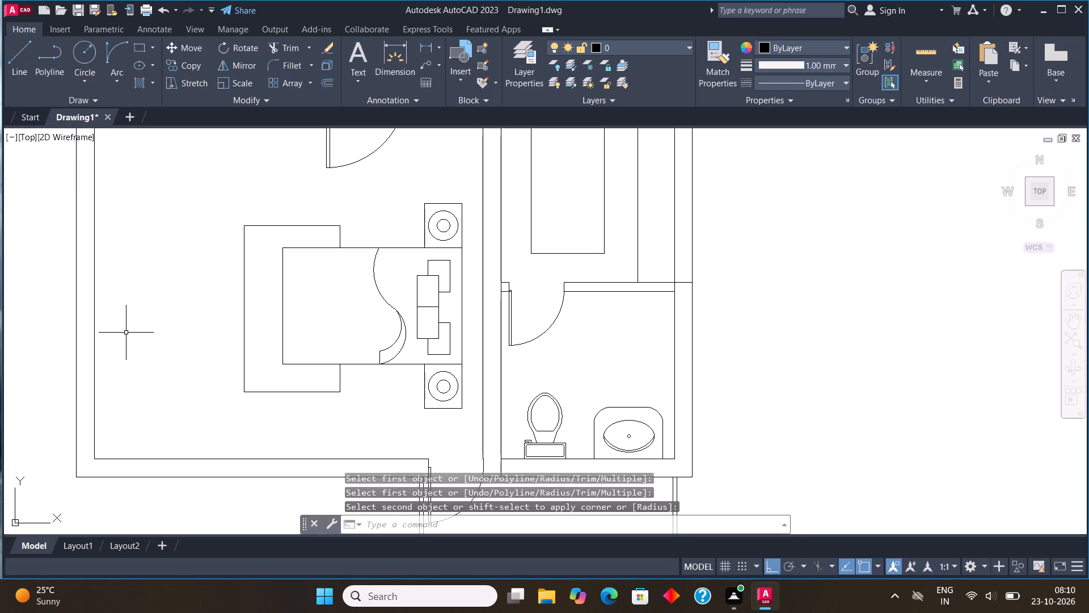
Draw a short vertical fringe line up from the rug's upper edge, beside its corner nearest the headboard.
{"action": "left_click", "coordinate": [19, 62]}
{"action": "middle_click_drag", "start_coordinate": [268, 274], "coordinate": [374, 318]}
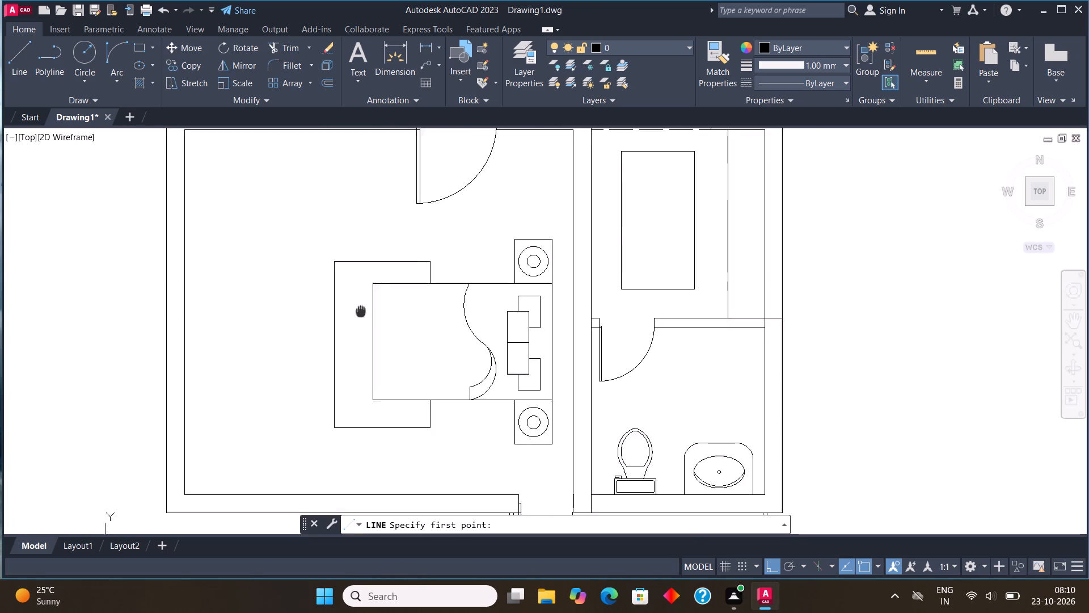
{"action": "middle_click_drag", "start_coordinate": [374, 318], "coordinate": [395, 334]}
{"action": "scroll", "coordinate": [464, 282], "scroll_direction": "up", "scroll_amount": 3}
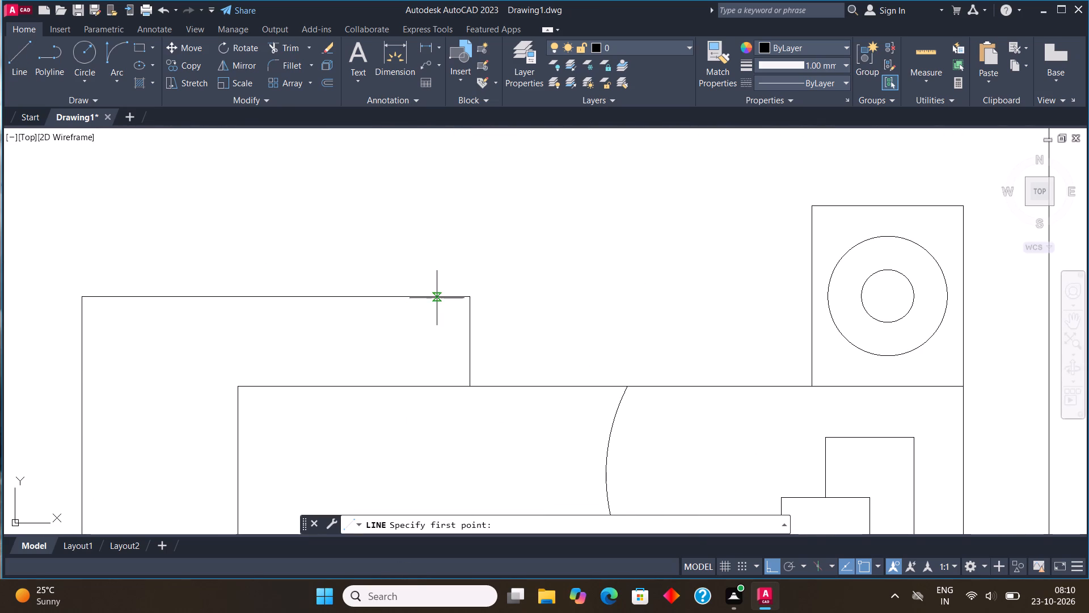
{"action": "left_click", "coordinate": [462, 294]}
{"action": "left_click", "coordinate": [458, 273]}
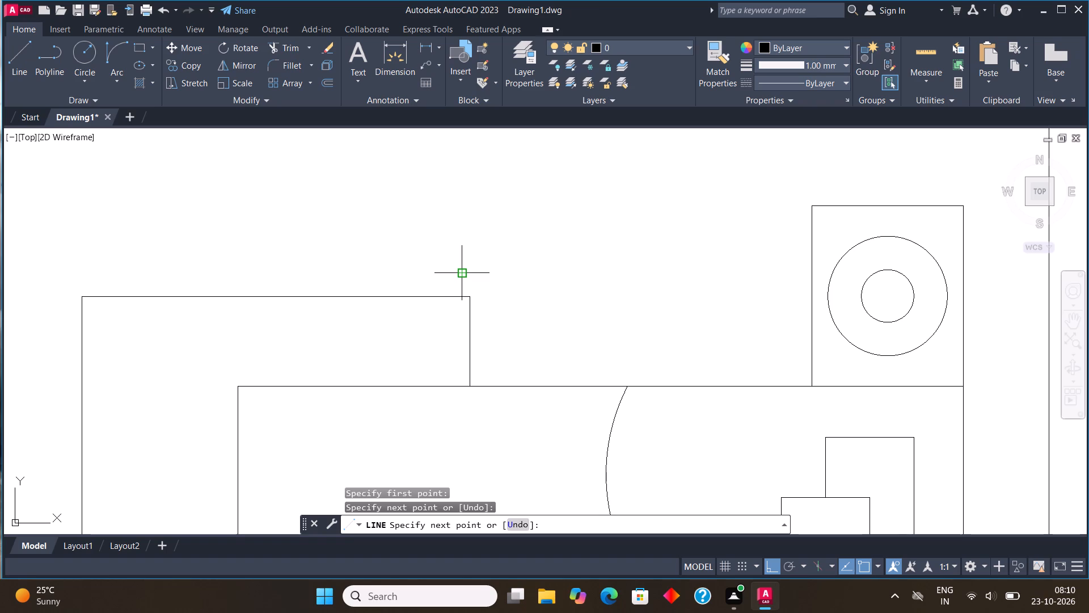
{"action": "key", "text": "Escape"}
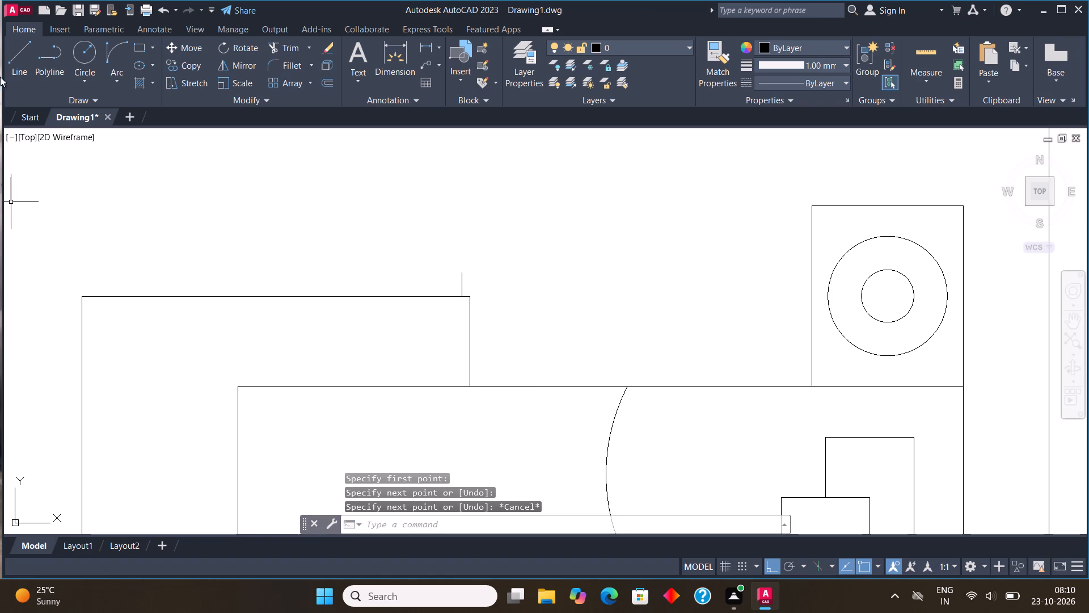
Draw a short horizontal fringe line outward from the rug's headboard-side edge, just below its upper corner.
{"action": "left_click", "coordinate": [18, 58]}
{"action": "scroll", "coordinate": [516, 291], "scroll_direction": "up", "scroll_amount": 1}
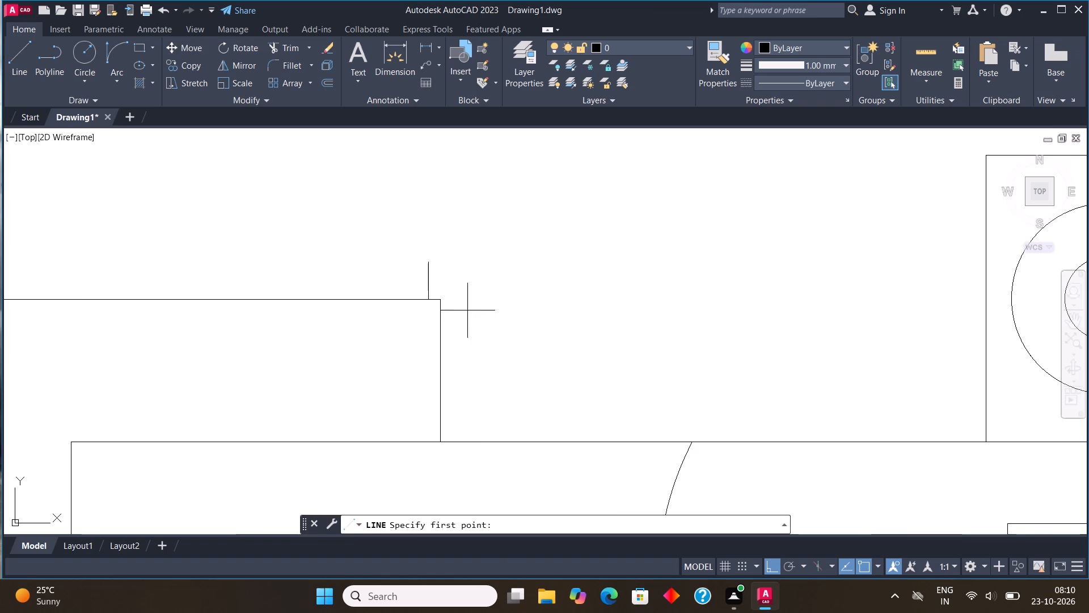
{"action": "left_click", "coordinate": [445, 316]}
{"action": "left_click", "coordinate": [469, 316]}
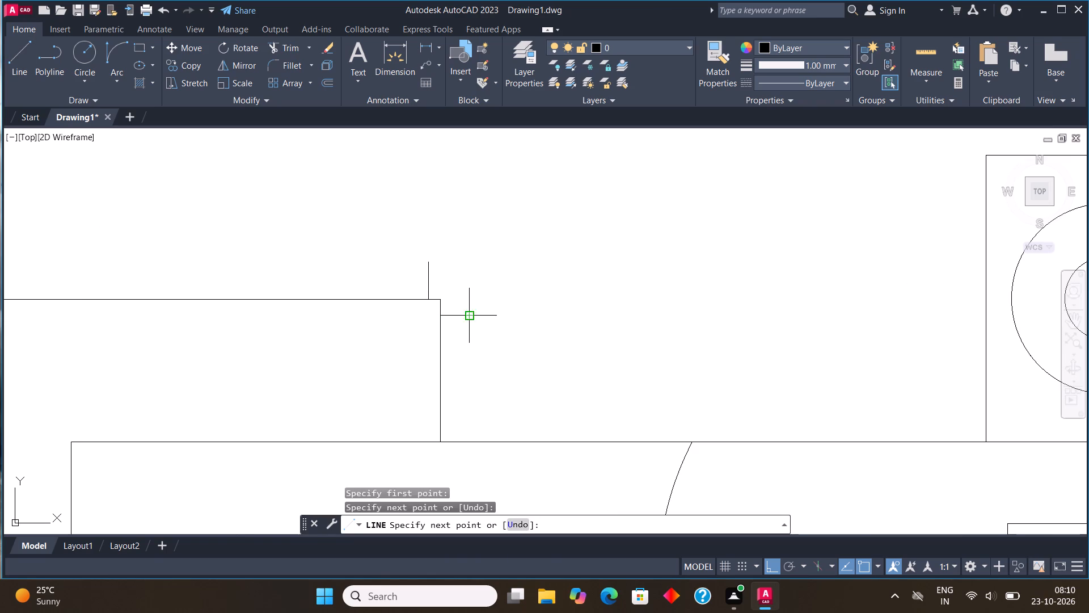
{"action": "scroll", "coordinate": [534, 222], "scroll_direction": "down", "scroll_amount": 3}
{"action": "scroll", "coordinate": [525, 245], "scroll_direction": "up", "scroll_amount": 2}
{"action": "key", "text": "Escape"}
Copy the horizontal fringe line five times at roughly even spacing down the rug's headboard-side edge to the bed.
{"action": "left_click_drag", "start_coordinate": [510, 264], "coordinate": [508, 254]}
{"action": "left_click", "coordinate": [499, 232]}
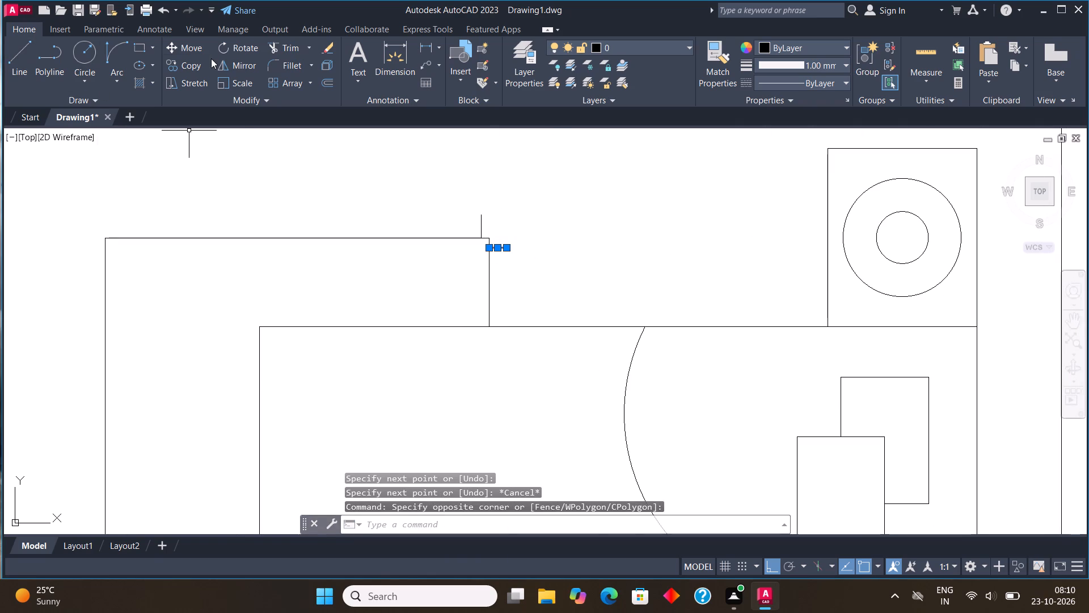
{"action": "left_click", "coordinate": [187, 71]}
{"action": "scroll", "coordinate": [489, 259], "scroll_direction": "up", "scroll_amount": 2}
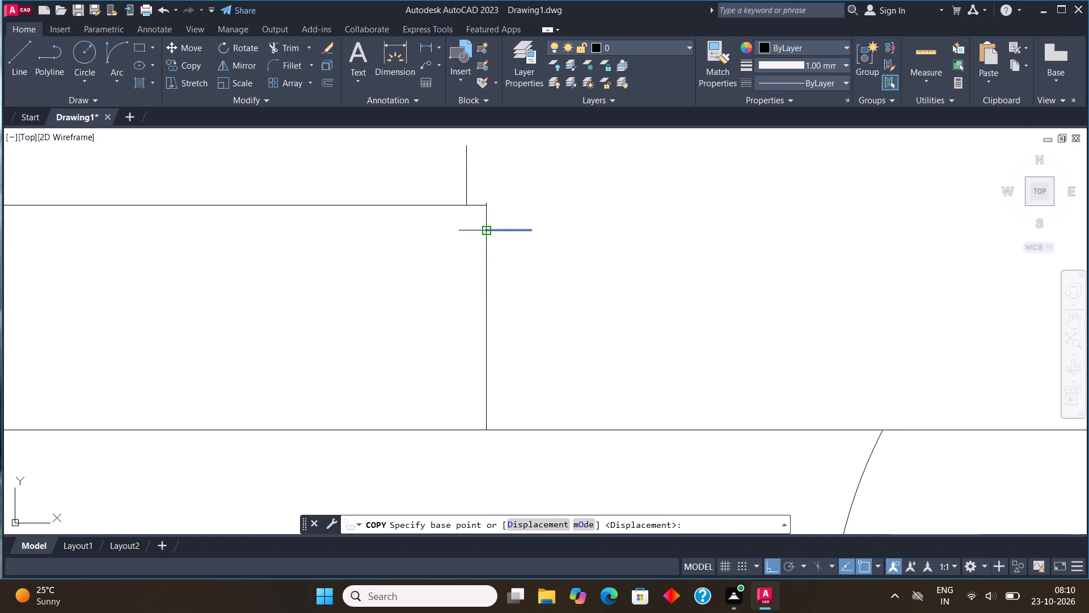
{"action": "left_click", "coordinate": [486, 230]}
{"action": "left_click", "coordinate": [489, 263]}
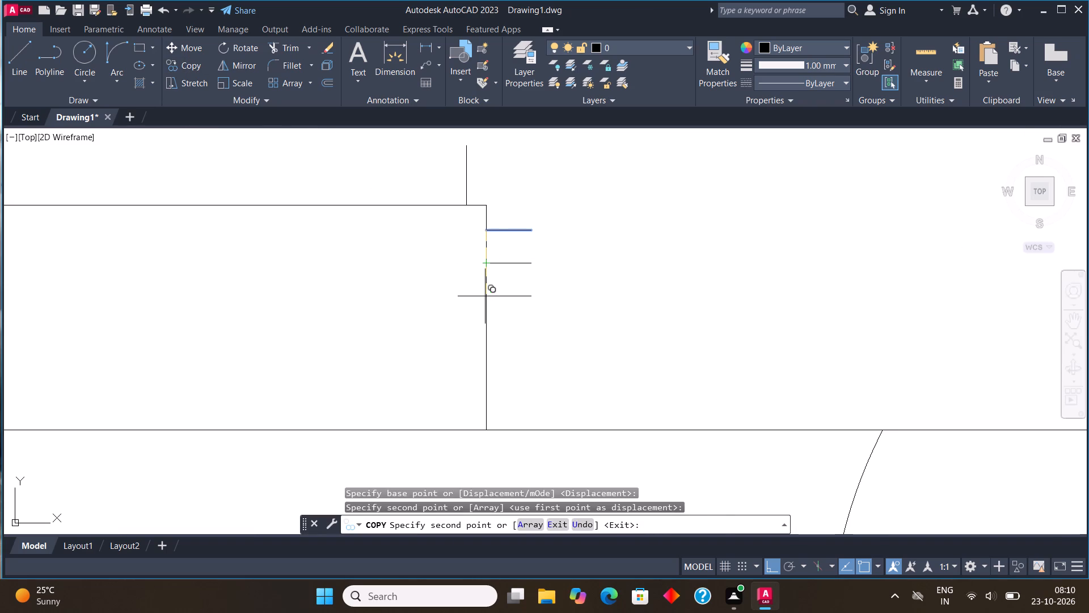
{"action": "left_click", "coordinate": [485, 296]}
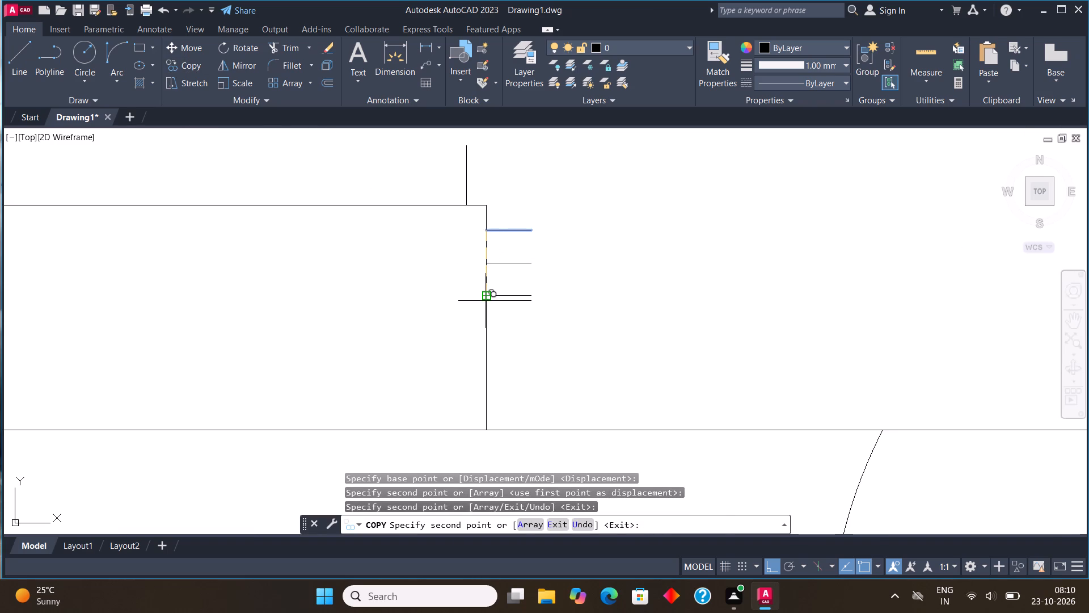
{"action": "left_click", "coordinate": [486, 328]}
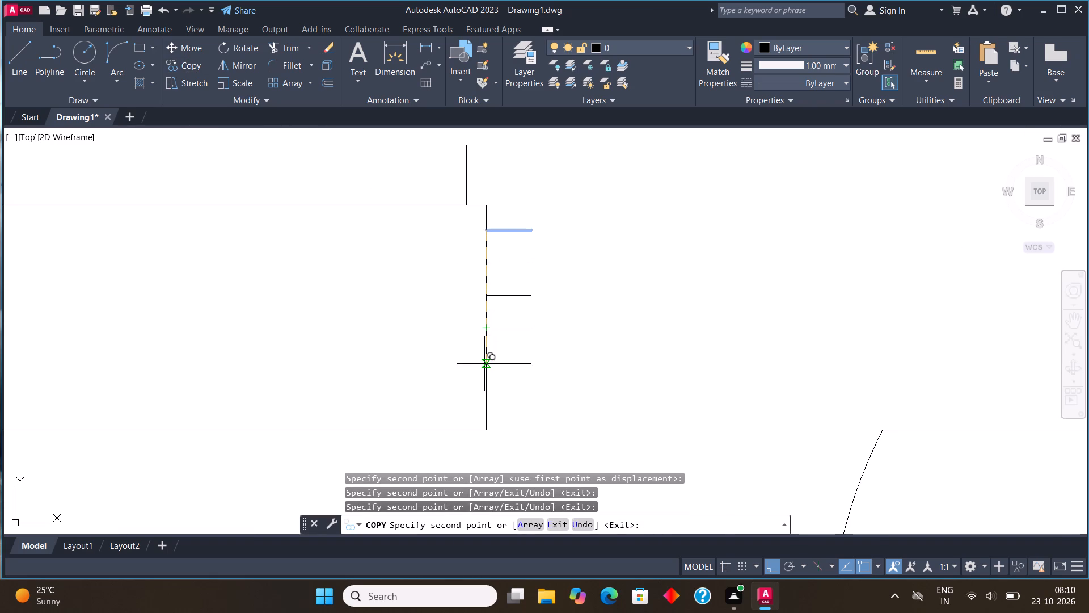
{"action": "left_click", "coordinate": [484, 365]}
{"action": "left_click", "coordinate": [487, 401]}
{"action": "key", "text": "Escape"}
Copy the vertical fringe line repeatedly at roughly even spacing along the rug's upper edge toward the foot-side corner.
{"action": "scroll", "coordinate": [555, 381], "scroll_direction": "down", "scroll_amount": 2}
{"action": "scroll", "coordinate": [510, 296], "scroll_direction": "up", "scroll_amount": 1}
{"action": "left_click_drag", "start_coordinate": [545, 301], "coordinate": [539, 298]}
{"action": "left_click", "coordinate": [499, 270]}
{"action": "left_click", "coordinate": [198, 71]}
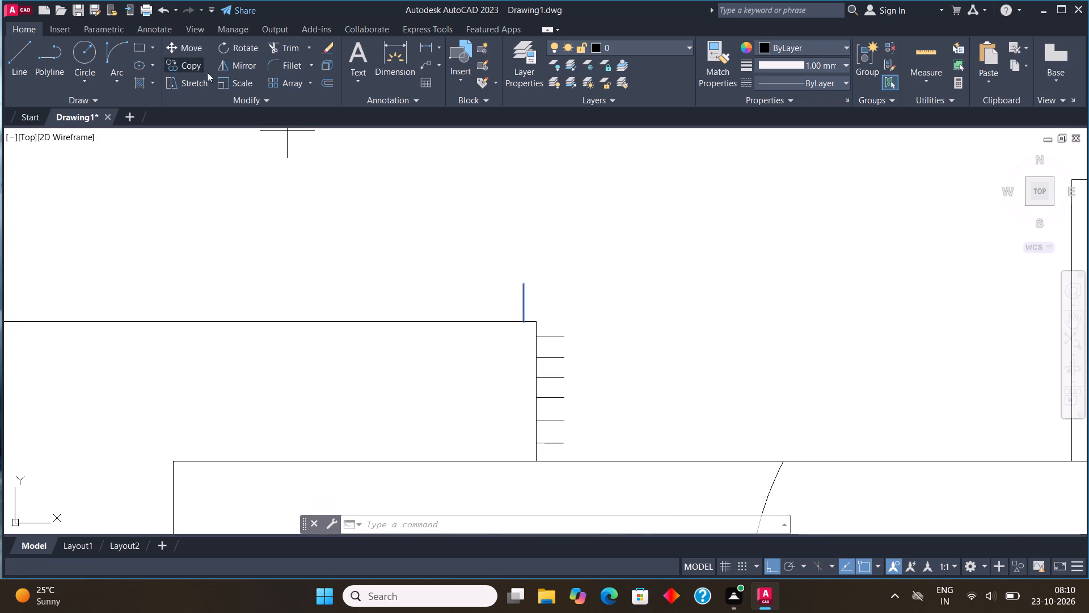
{"action": "left_click", "coordinate": [525, 319]}
{"action": "left_click", "coordinate": [489, 318]}
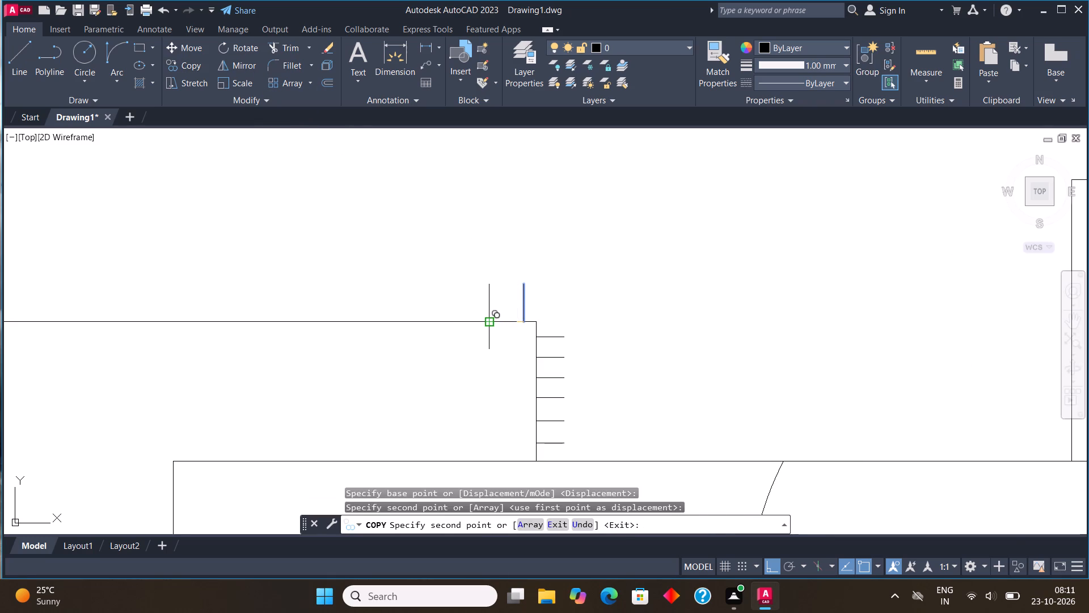
{"action": "left_click", "coordinate": [453, 319]}
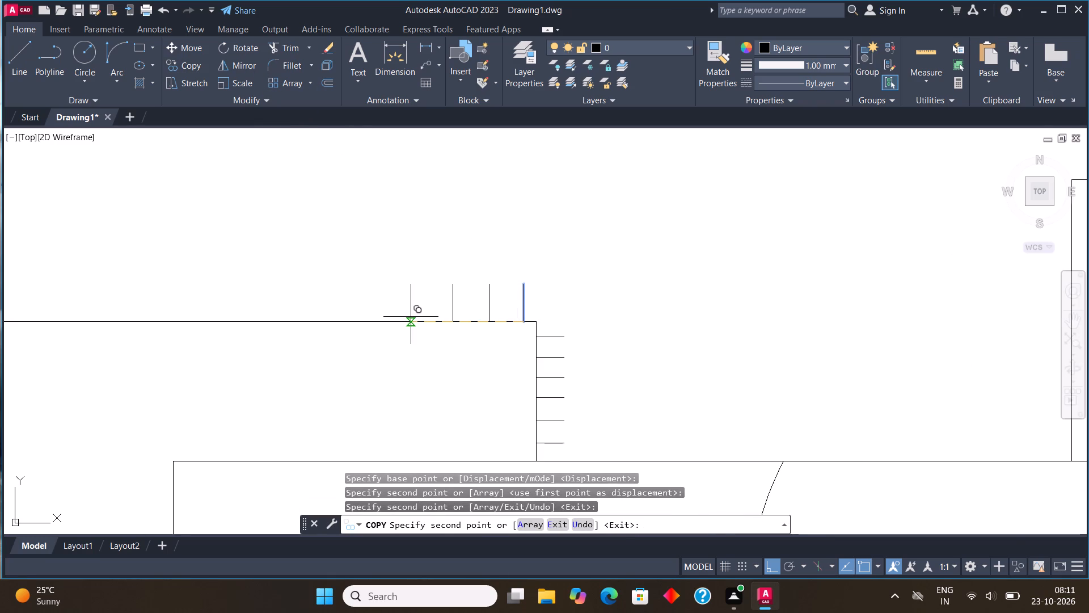
{"action": "left_click", "coordinate": [411, 317]}
{"action": "left_click", "coordinate": [378, 314]}
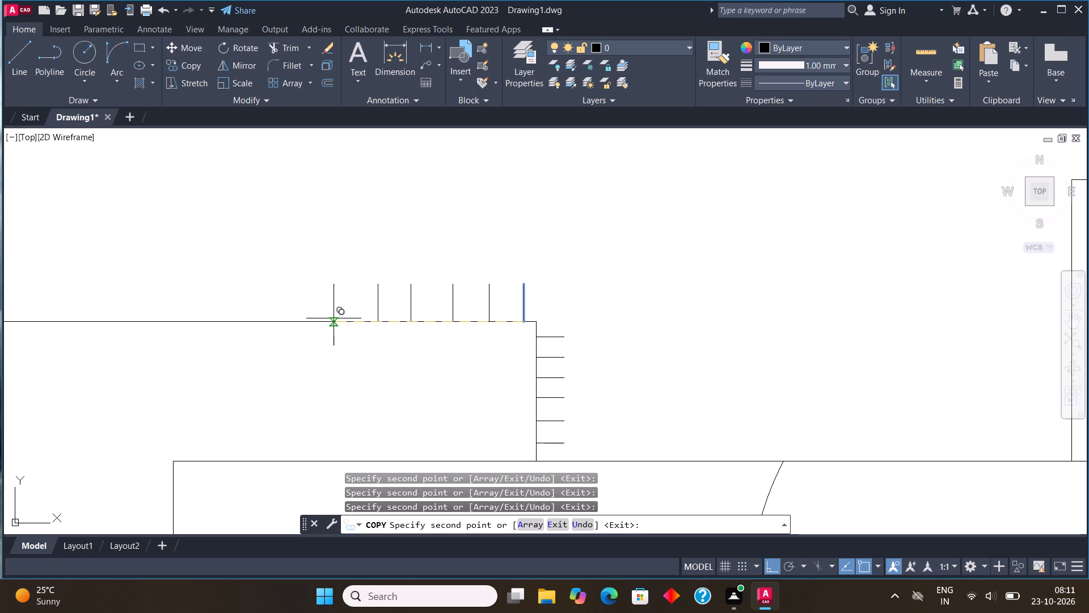
{"action": "left_click", "coordinate": [334, 318]}
{"action": "left_click", "coordinate": [294, 318]}
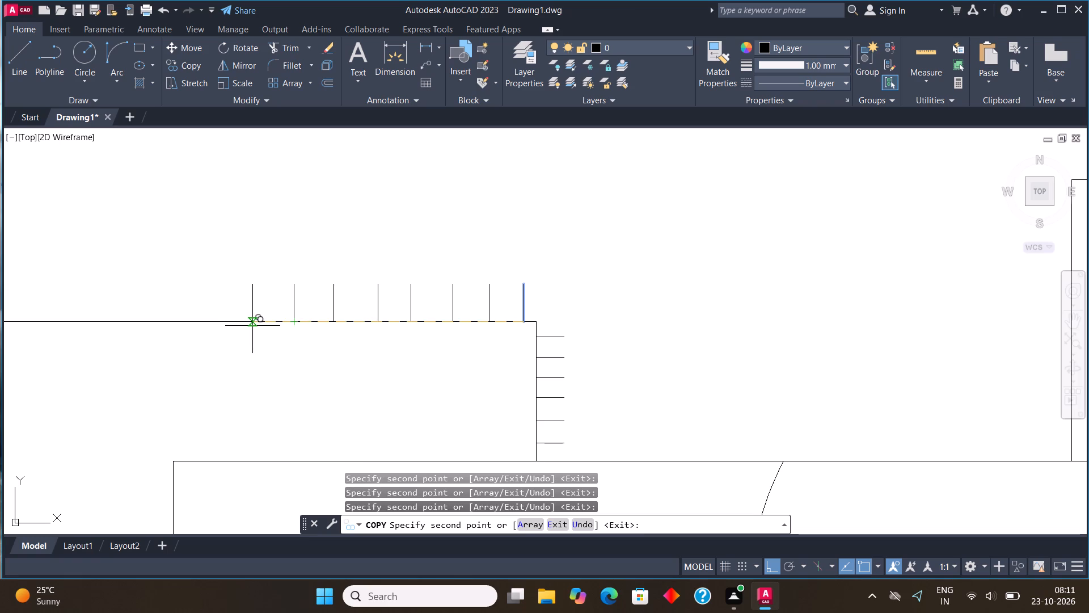
{"action": "left_click", "coordinate": [252, 326]}
{"action": "left_click", "coordinate": [213, 329]}
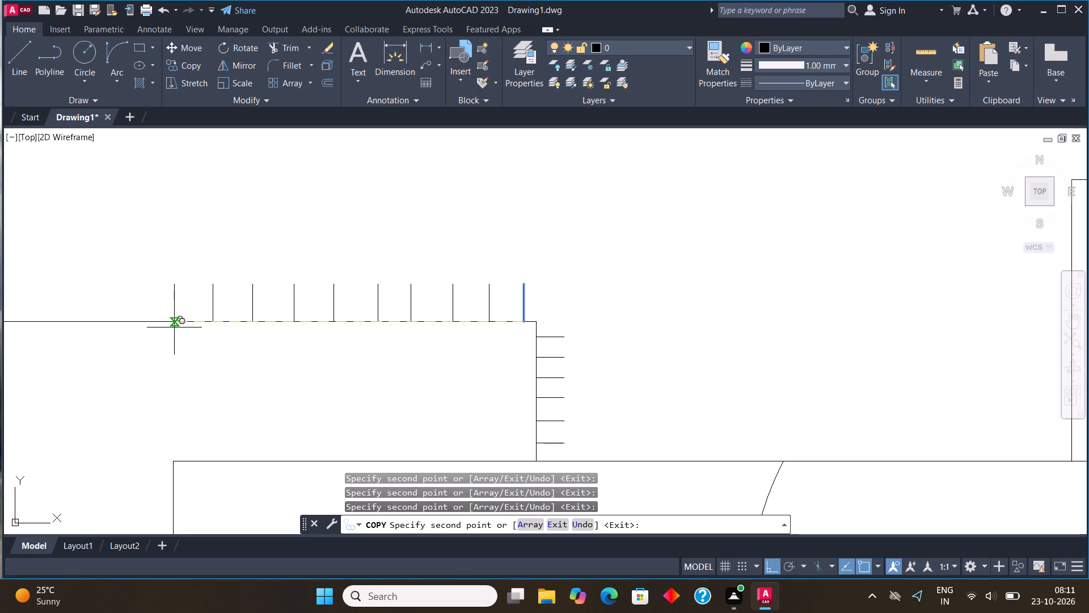
{"action": "left_click", "coordinate": [172, 327]}
{"action": "left_click", "coordinate": [134, 325]}
{"action": "middle_click_drag", "start_coordinate": [148, 325], "coordinate": [421, 342]}
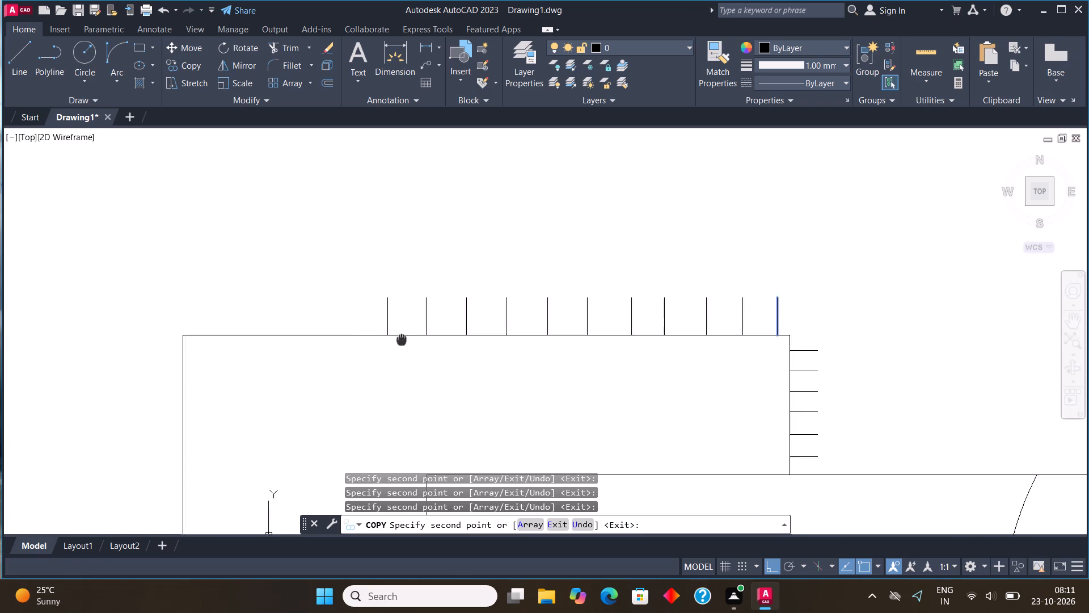
{"action": "middle_click_drag", "start_coordinate": [421, 342], "coordinate": [468, 343]}
{"action": "left_click", "coordinate": [413, 338]}
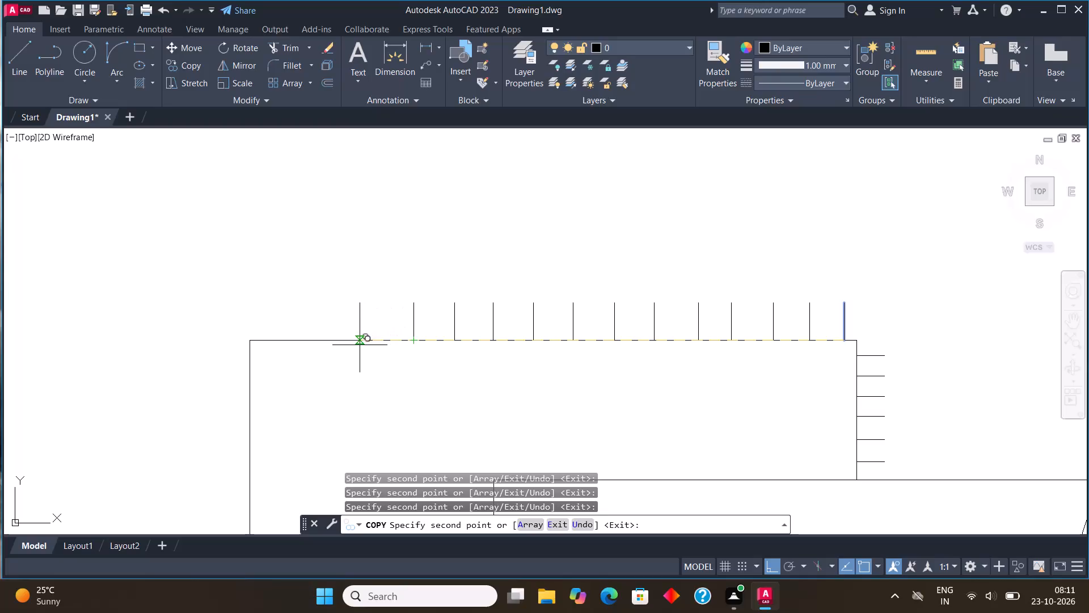
{"action": "left_click", "coordinate": [369, 346]}
{"action": "left_click", "coordinate": [327, 345]}
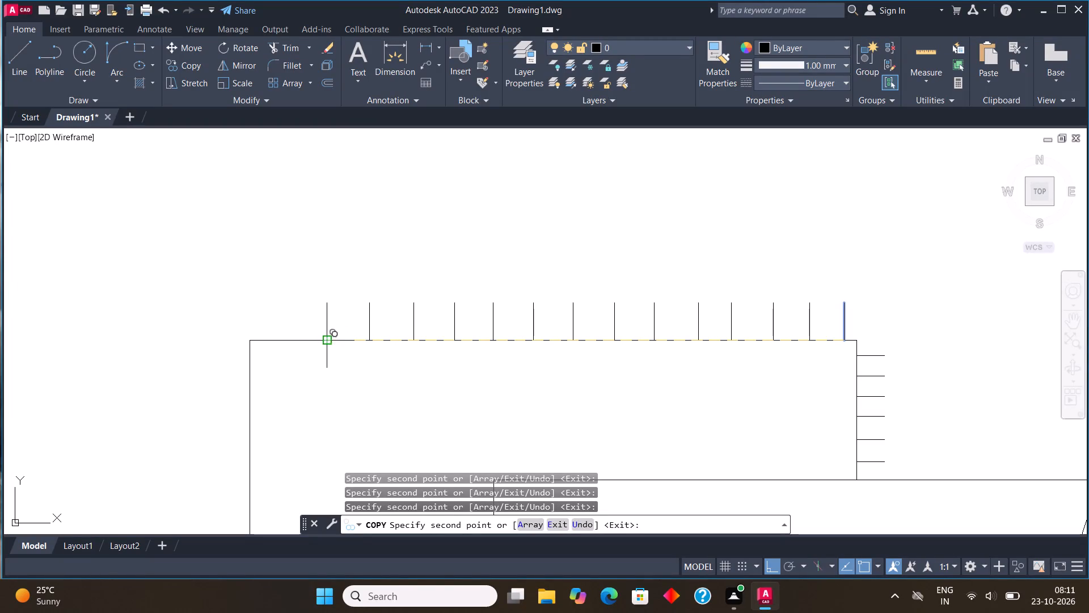
Place the final copy of the vertical fringe line on the rug's upper edge, close to the foot-side corner.
{"action": "left_click", "coordinate": [286, 343]}
{"action": "scroll", "coordinate": [341, 288], "scroll_direction": "down", "scroll_amount": 3}
{"action": "key", "text": "Escape"}
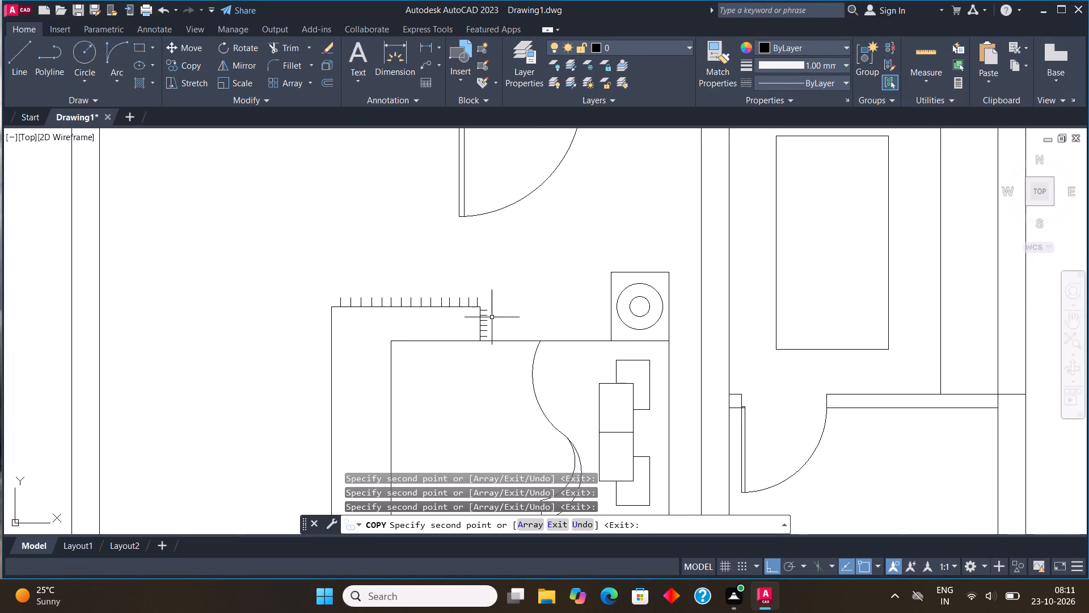
Copy the uppermost headboard-side fringe line straight across to the outside of the rug's foot-side edge, just below its upper corner.
{"action": "scroll", "coordinate": [492, 317], "scroll_direction": "up", "scroll_amount": 2}
{"action": "left_click", "coordinate": [470, 299]}
{"action": "left_click", "coordinate": [190, 62]}
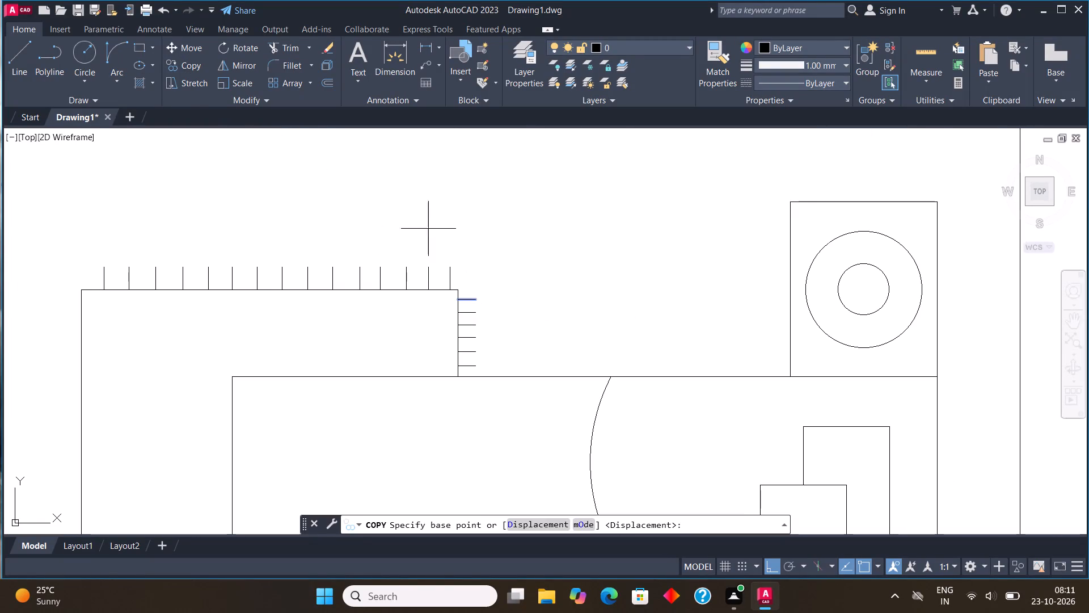
{"action": "scroll", "coordinate": [451, 292], "scroll_direction": "up", "scroll_amount": 2}
{"action": "left_click", "coordinate": [505, 310]}
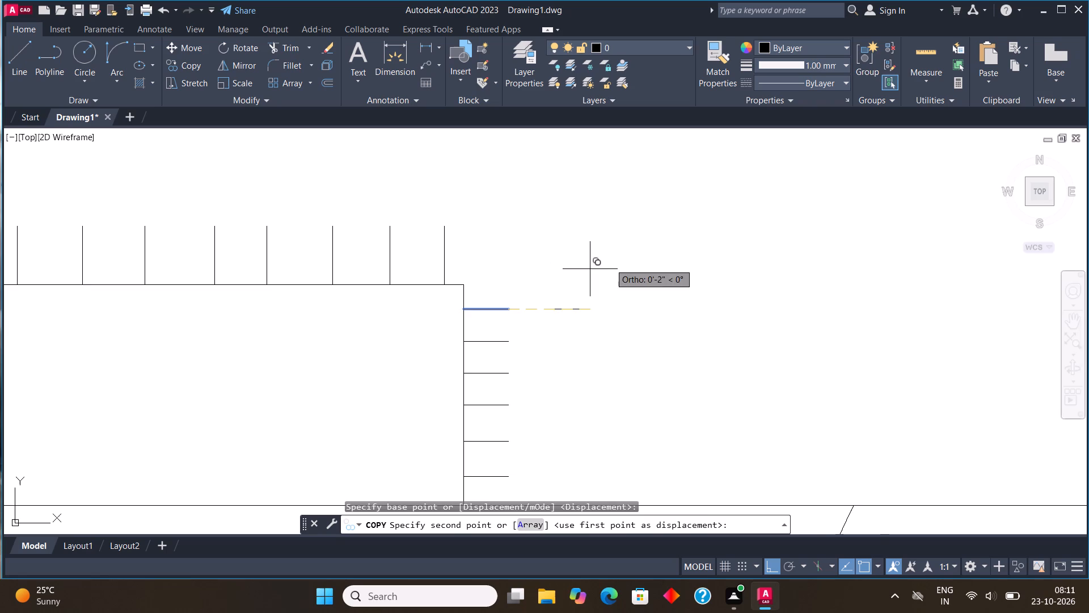
{"action": "scroll", "coordinate": [624, 263], "scroll_direction": "down", "scroll_amount": 3}
{"action": "scroll", "coordinate": [258, 294], "scroll_direction": "up", "scroll_amount": 3}
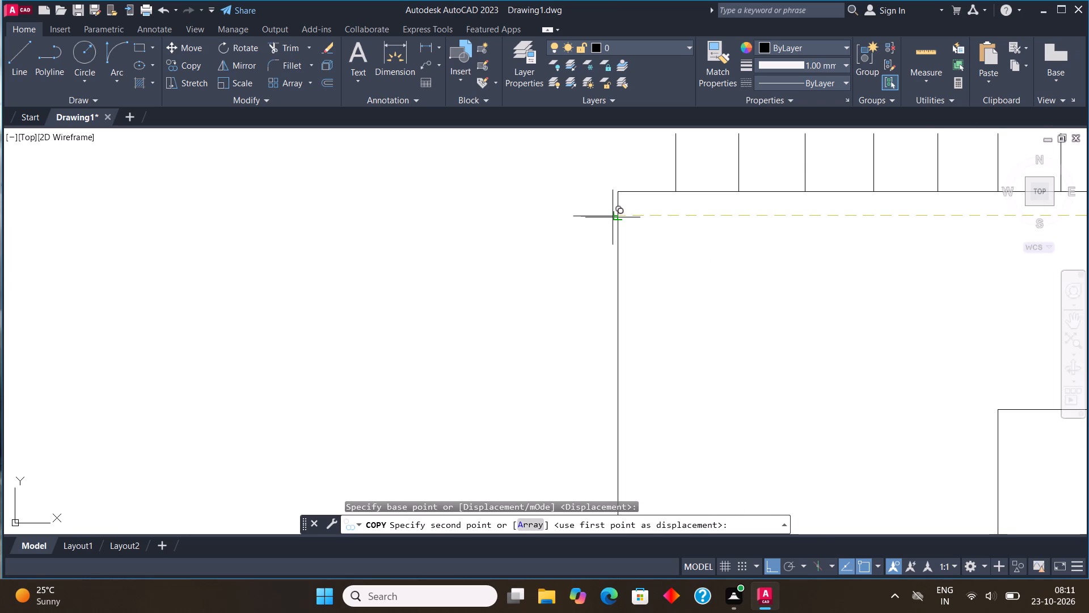
{"action": "left_click", "coordinate": [613, 217]}
With Ortho off, place nine more copies of the horizontal fringe line at roughly even spacing down the upper part of the rug's foot-side edge.
{"action": "scroll", "coordinate": [481, 241], "scroll_direction": "down", "scroll_amount": 1}
{"action": "middle_click_drag", "start_coordinate": [573, 233], "coordinate": [472, 224]}
{"action": "key", "text": "F8"}
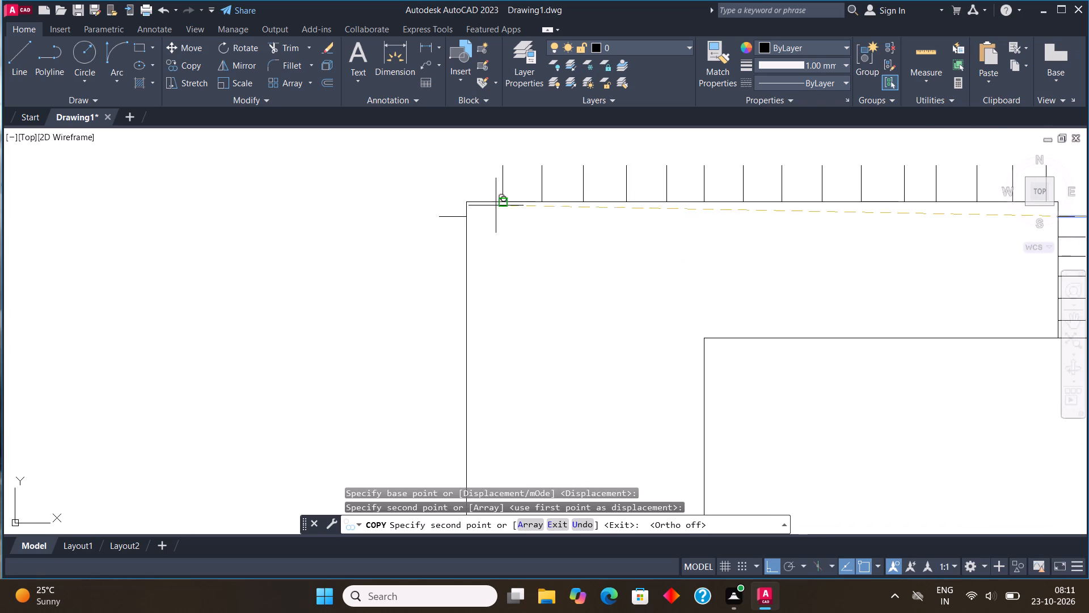
{"action": "left_click", "coordinate": [463, 255]}
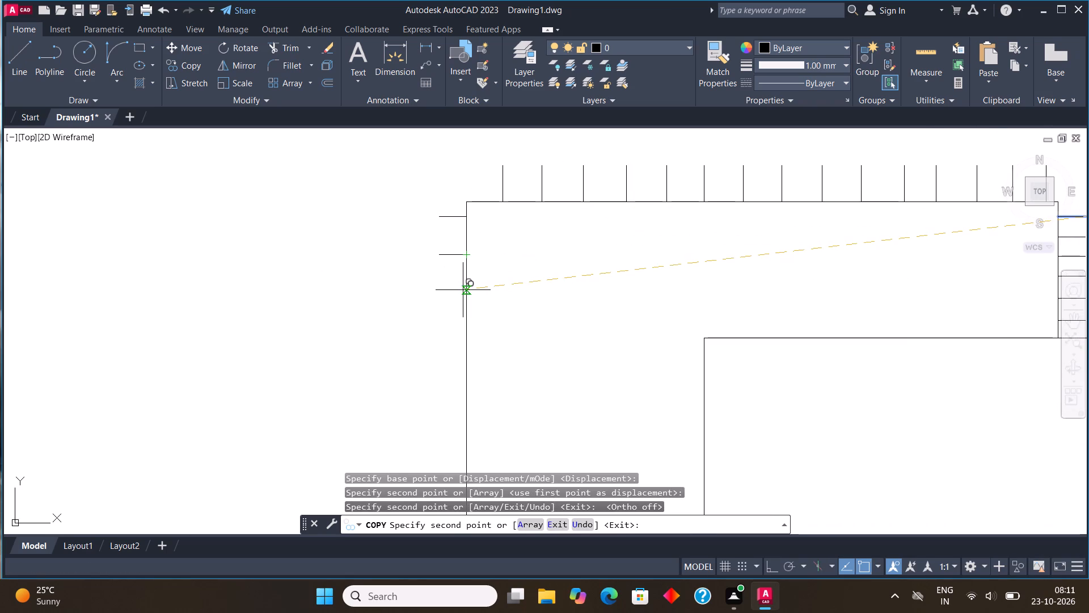
{"action": "left_click", "coordinate": [465, 293]}
{"action": "left_click", "coordinate": [465, 334]}
{"action": "middle_click_drag", "start_coordinate": [491, 310], "coordinate": [481, 213]}
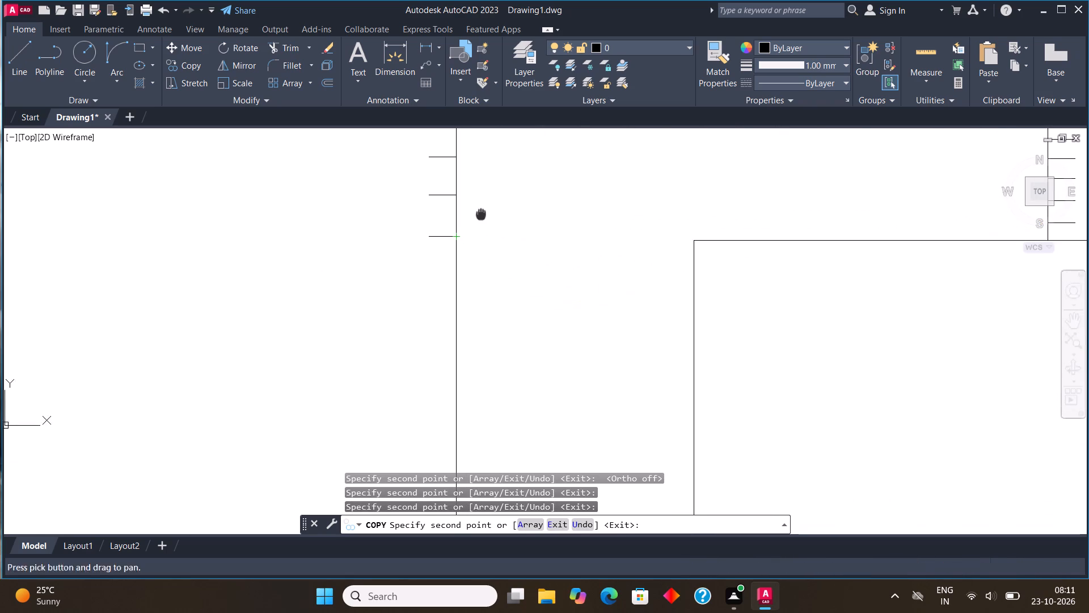
{"action": "left_click", "coordinate": [449, 279]}
{"action": "left_click", "coordinate": [453, 325]}
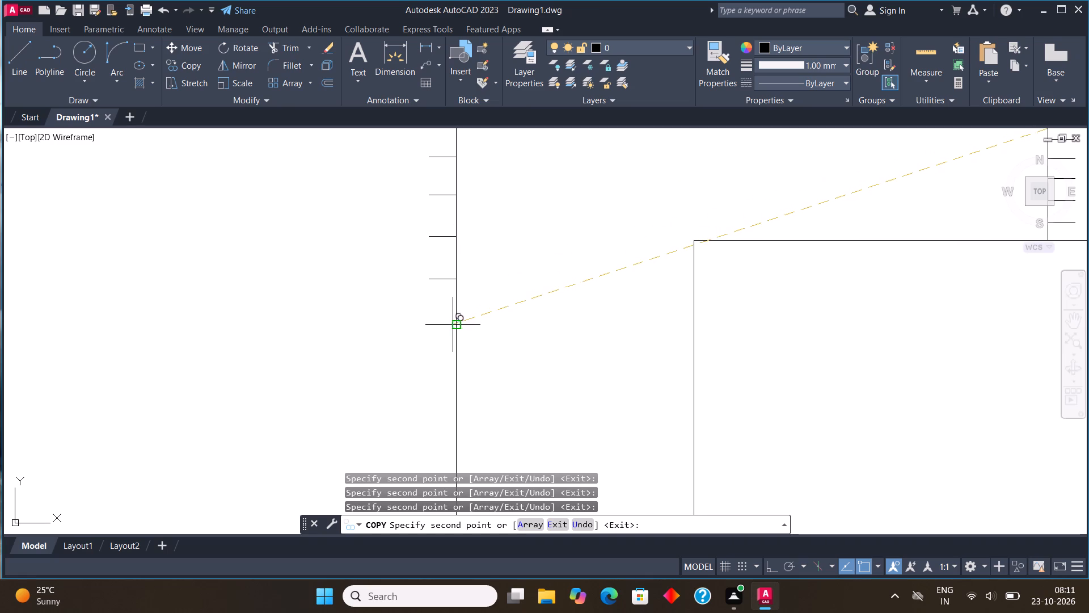
{"action": "left_click", "coordinate": [451, 368]}
{"action": "middle_click_drag", "start_coordinate": [486, 380], "coordinate": [491, 257]}
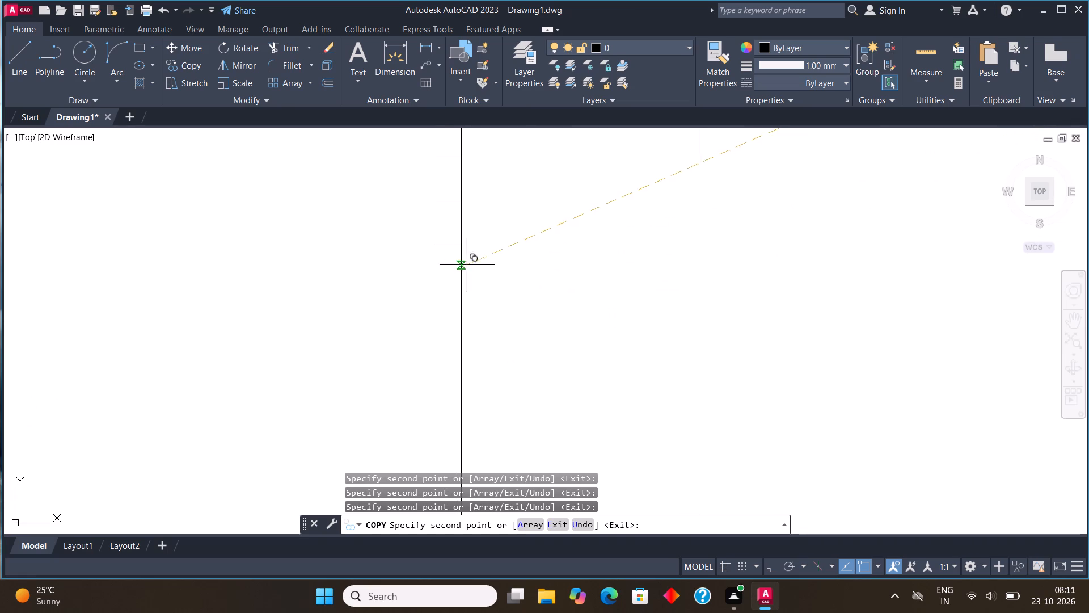
{"action": "left_click", "coordinate": [458, 292]}
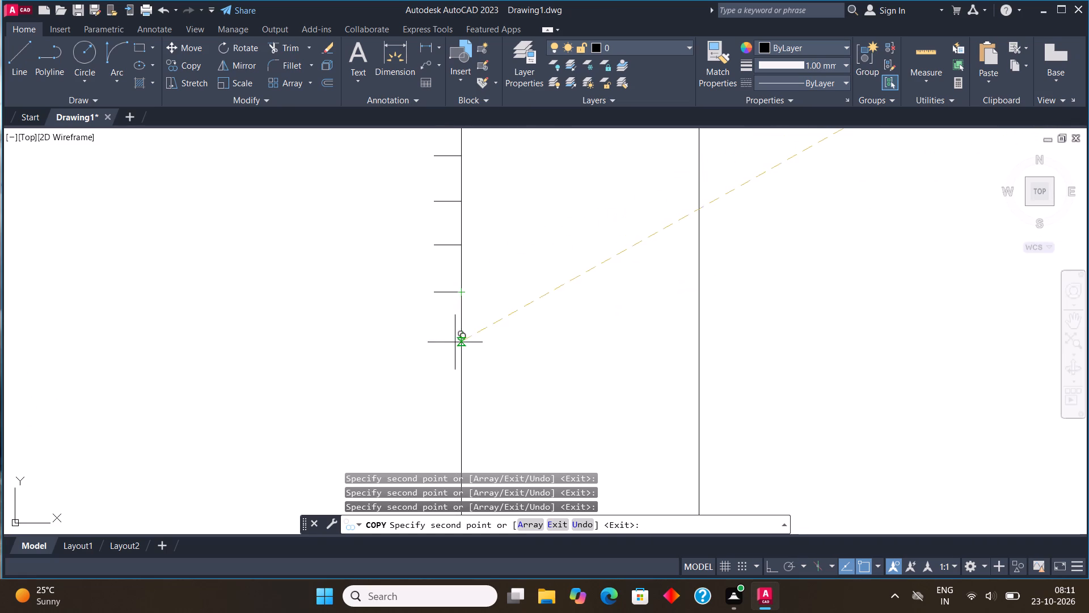
{"action": "left_click", "coordinate": [458, 346]}
{"action": "left_click", "coordinate": [459, 389]}
Place seven more horizontal fringe copies at roughly even spacing further down the rug's foot-side edge.
{"action": "middle_click_drag", "start_coordinate": [478, 359], "coordinate": [478, 343]}
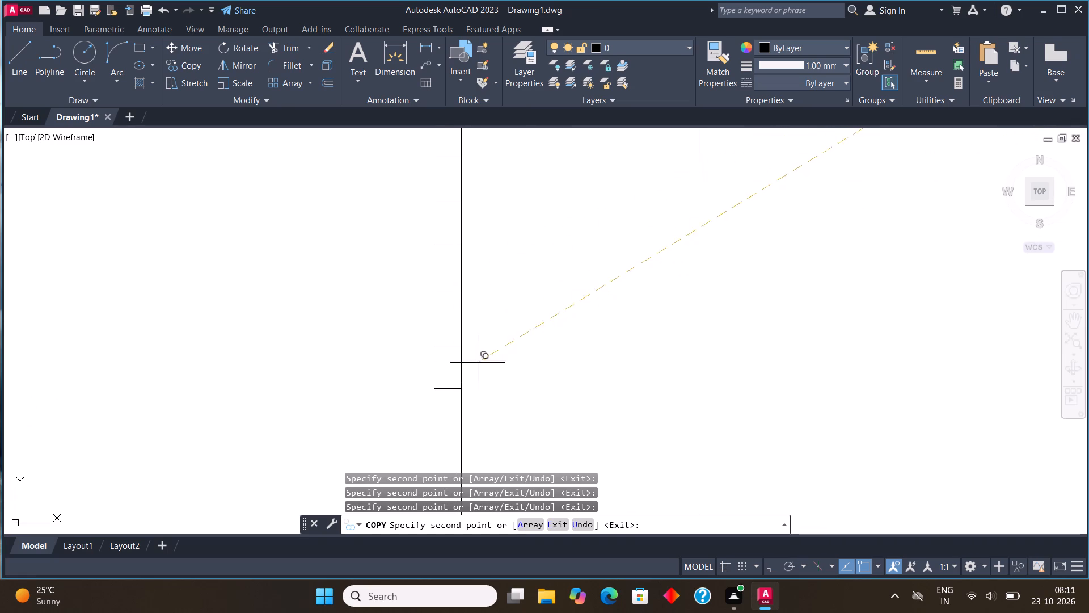
{"action": "middle_click_drag", "start_coordinate": [478, 343], "coordinate": [478, 162]}
{"action": "left_click", "coordinate": [457, 230]}
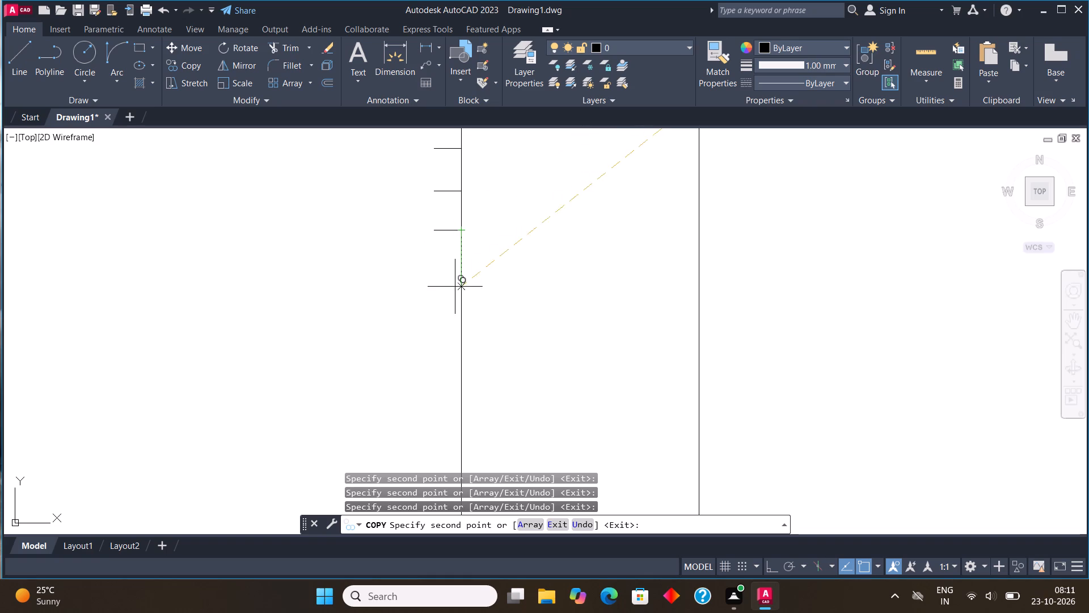
{"action": "left_click", "coordinate": [457, 275]}
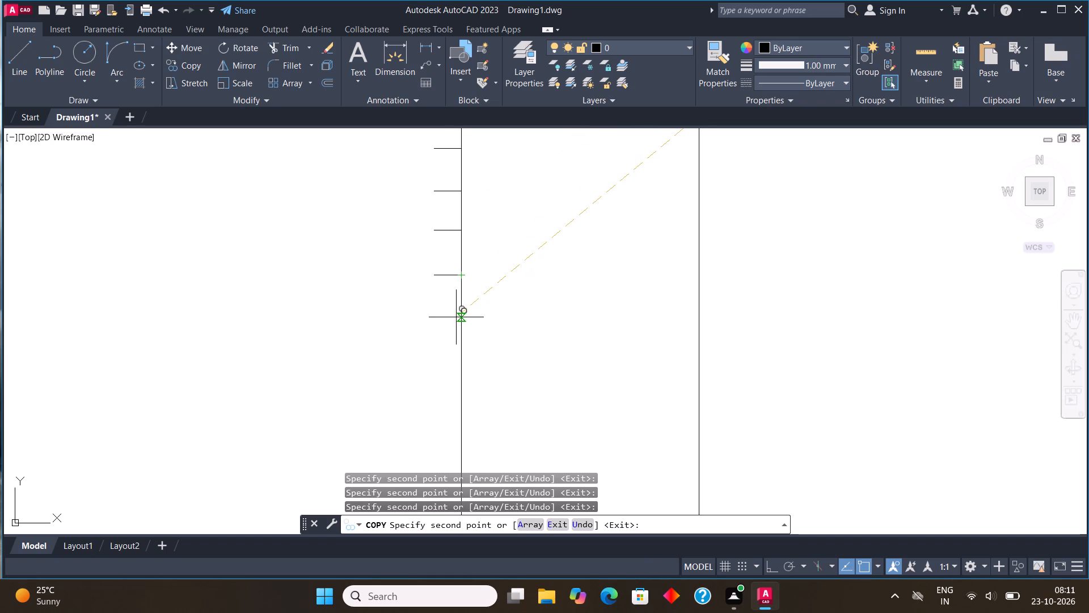
{"action": "left_click", "coordinate": [456, 317]}
{"action": "left_click", "coordinate": [458, 364]}
{"action": "middle_click_drag", "start_coordinate": [467, 359], "coordinate": [473, 203]}
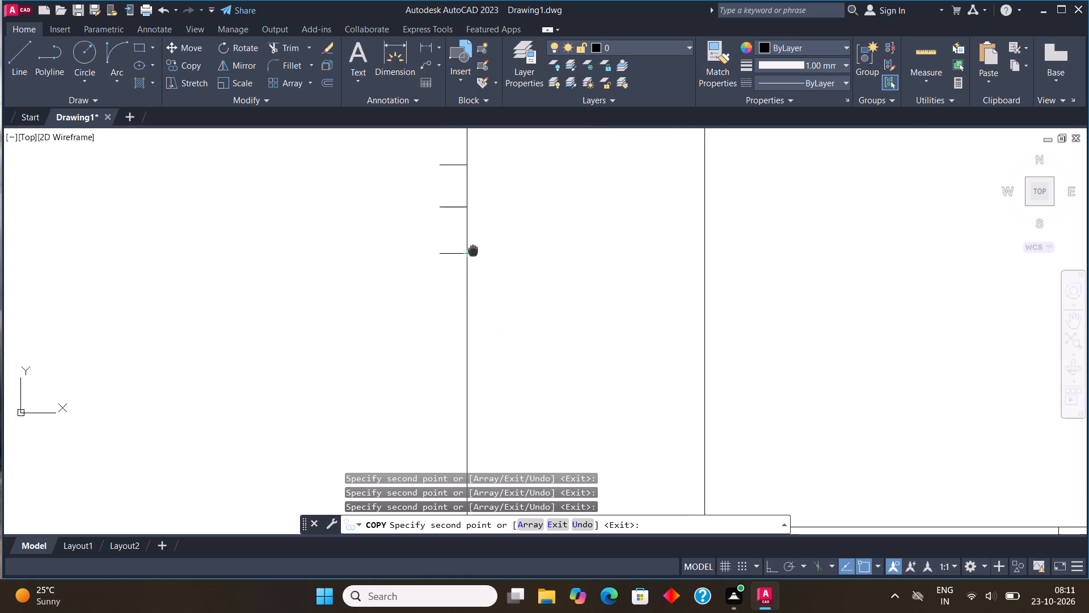
{"action": "middle_click_drag", "start_coordinate": [473, 203], "coordinate": [473, 198]}
{"action": "left_click", "coordinate": [466, 254]}
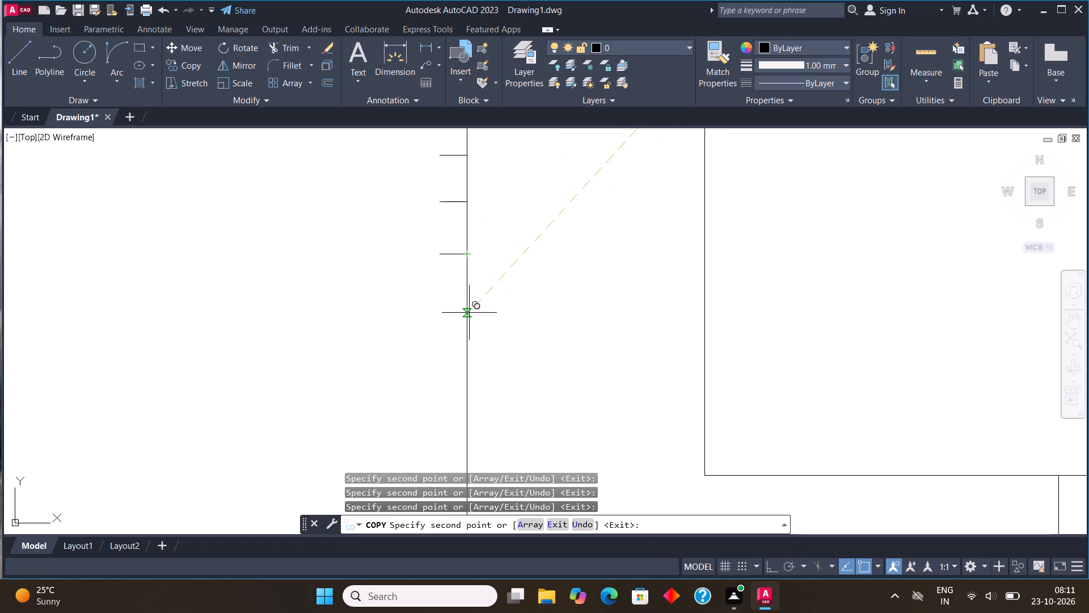
{"action": "left_click", "coordinate": [469, 313]}
{"action": "left_click", "coordinate": [462, 367]}
Place five more horizontal fringe copies down the remaining foot-side edge, ending just above the rug's lower corner.
{"action": "scroll", "coordinate": [471, 345], "scroll_direction": "up", "scroll_amount": 1}
{"action": "middle_click_drag", "start_coordinate": [470, 314], "coordinate": [446, 114]}
{"action": "scroll", "coordinate": [450, 162], "scroll_direction": "down", "scroll_amount": 3}
{"action": "left_click", "coordinate": [452, 210]}
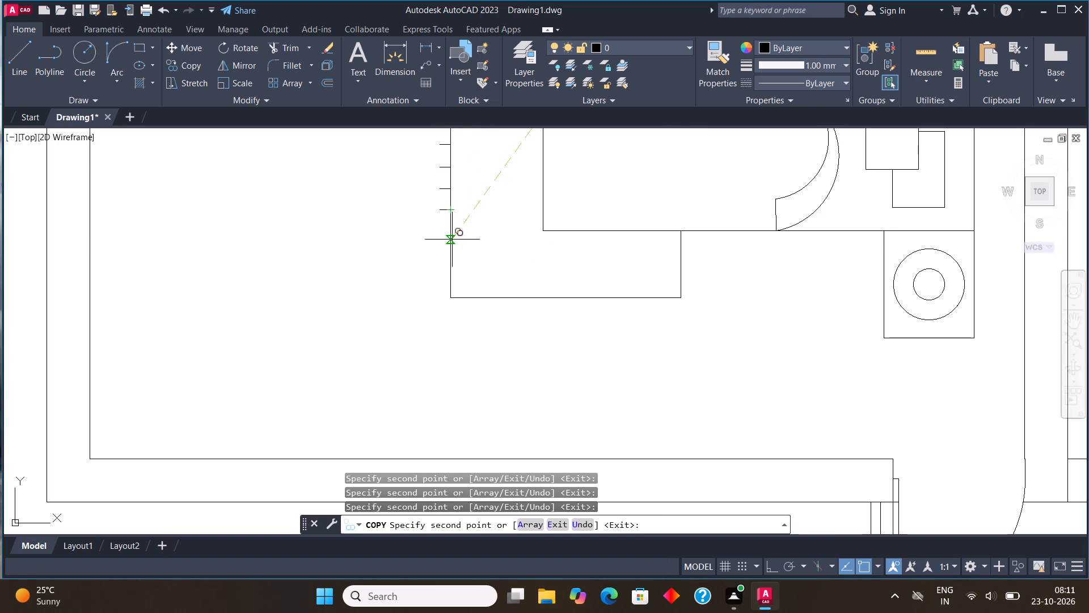
{"action": "left_click", "coordinate": [449, 234]}
{"action": "left_click", "coordinate": [450, 260]}
{"action": "scroll", "coordinate": [451, 277], "scroll_direction": "up", "scroll_amount": 2}
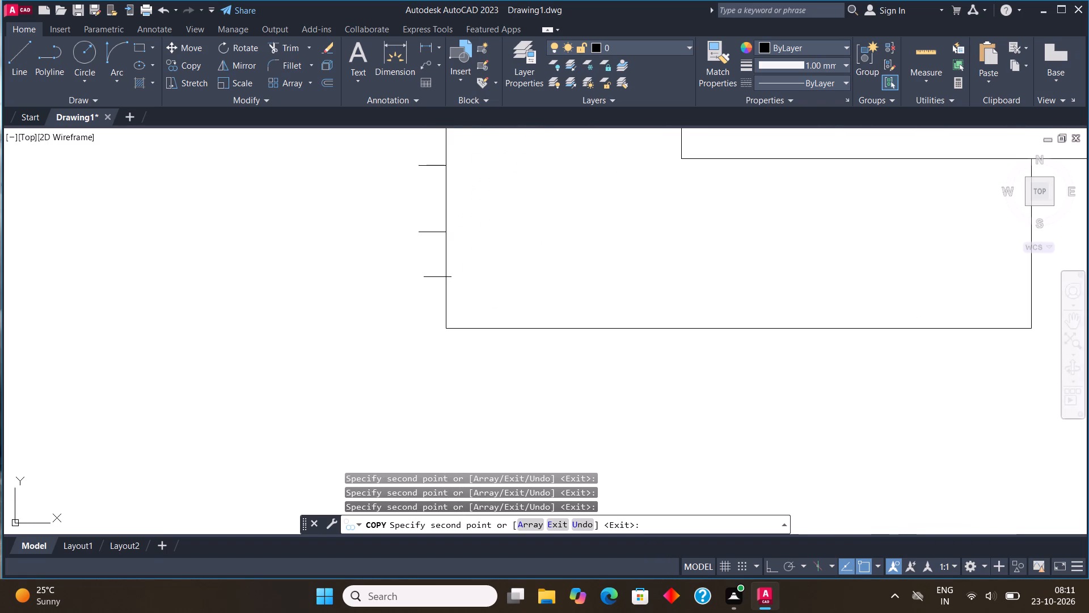
{"action": "left_click", "coordinate": [444, 278]}
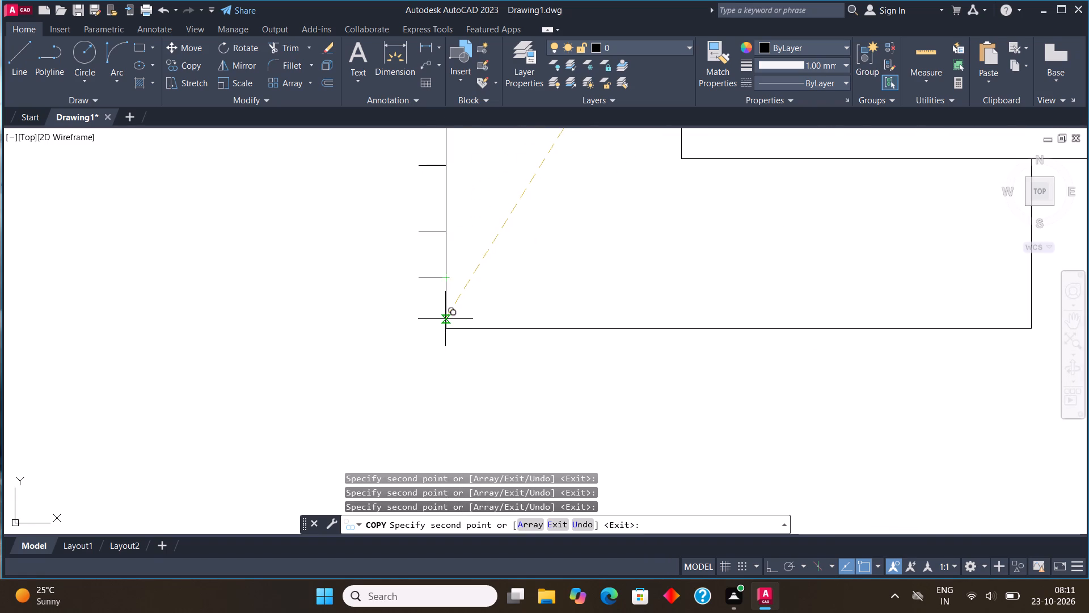
{"action": "left_click", "coordinate": [445, 319]}
{"action": "scroll", "coordinate": [348, 349], "scroll_direction": "down", "scroll_amount": 3}
{"action": "key", "text": "Escape"}
Copy the upper edge's foot-side vertical fringe line to hang below the rug's lower edge, just beside the foot-side corner.
{"action": "scroll", "coordinate": [468, 340], "scroll_direction": "down", "scroll_amount": 2}
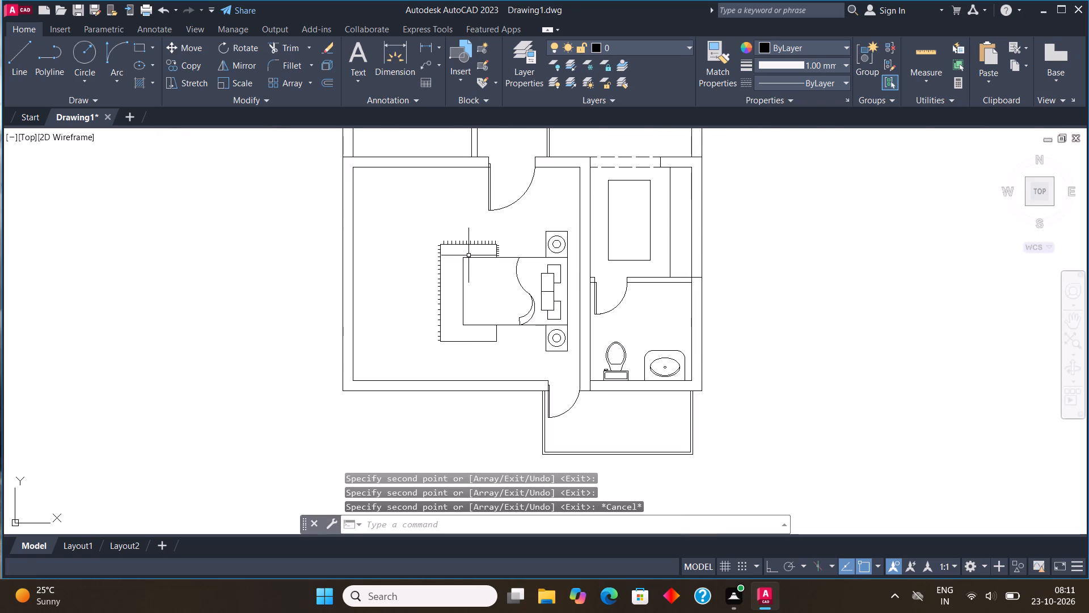
{"action": "scroll", "coordinate": [460, 243], "scroll_direction": "up", "scroll_amount": 4}
{"action": "scroll", "coordinate": [370, 243], "scroll_direction": "up", "scroll_amount": 1}
{"action": "left_click", "coordinate": [344, 254]}
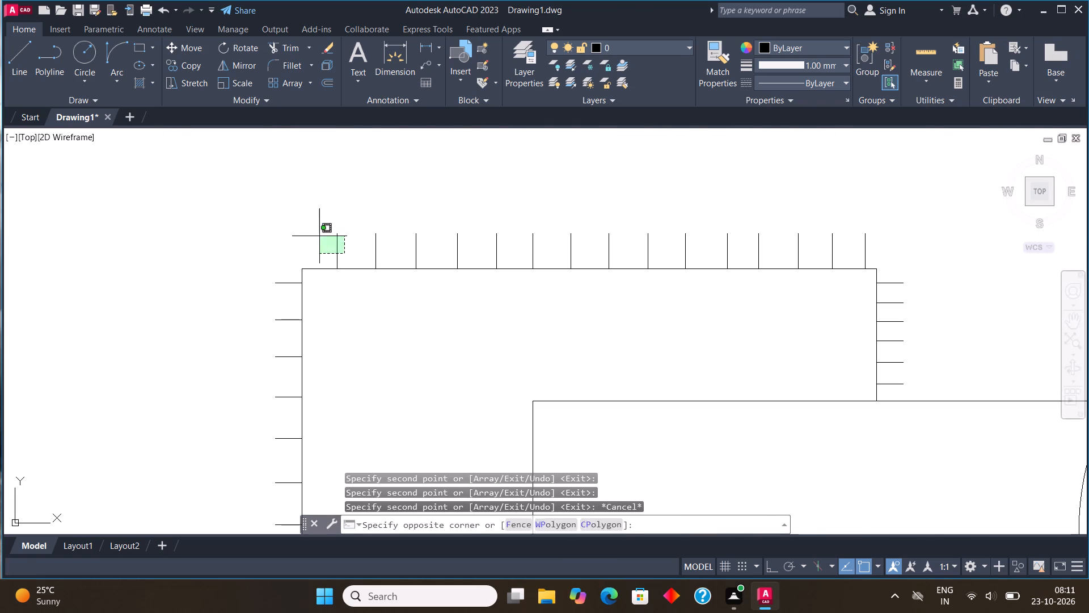
{"action": "left_click", "coordinate": [313, 230]}
{"action": "left_click", "coordinate": [183, 66]}
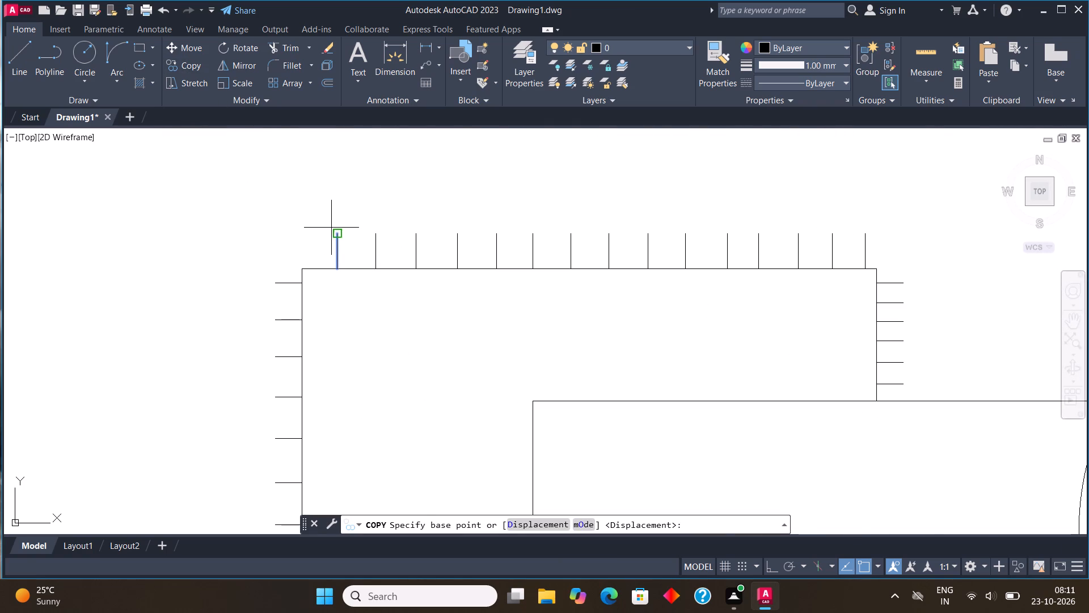
{"action": "left_click", "coordinate": [337, 232]}
{"action": "scroll", "coordinate": [428, 179], "scroll_direction": "down", "scroll_amount": 3}
{"action": "middle_click_drag", "start_coordinate": [403, 468], "coordinate": [402, 351]}
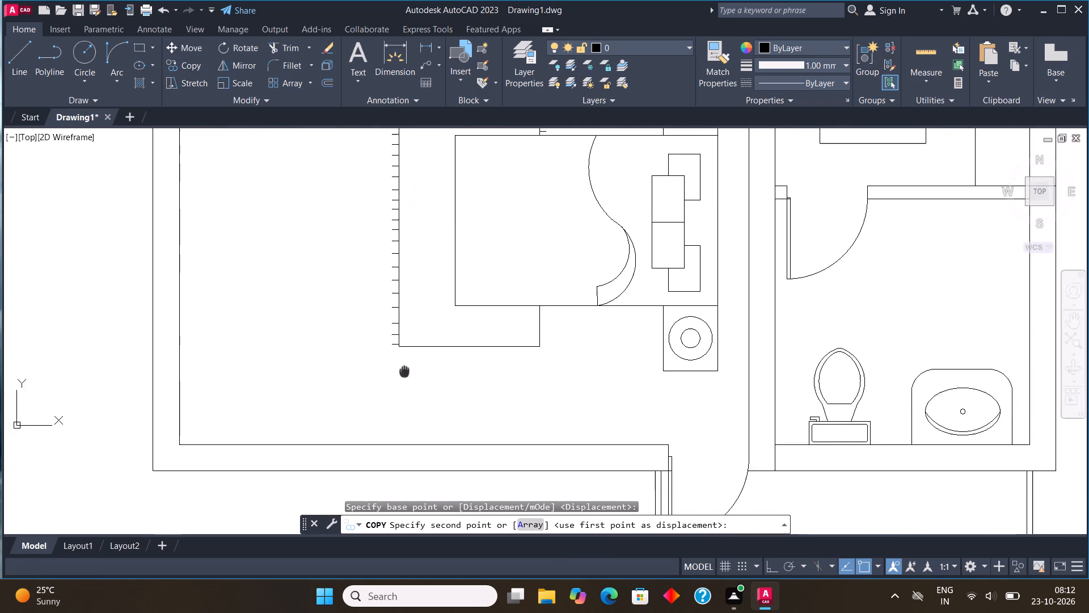
{"action": "middle_click_drag", "start_coordinate": [402, 351], "coordinate": [399, 337]}
{"action": "scroll", "coordinate": [412, 301], "scroll_direction": "up", "scroll_amount": 3}
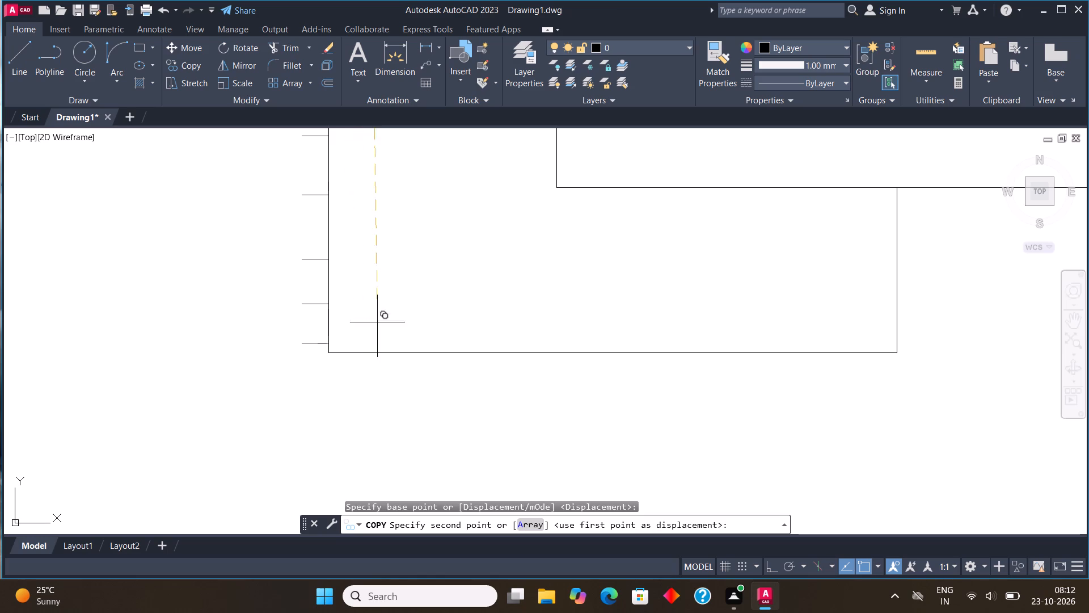
{"action": "left_click", "coordinate": [345, 353]}
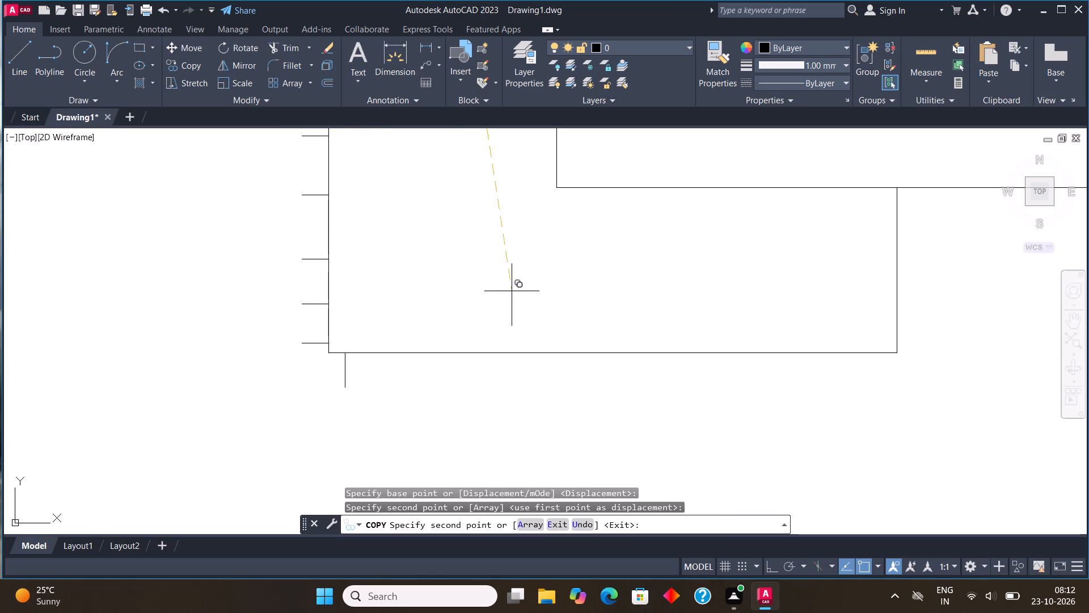
{"action": "scroll", "coordinate": [250, 318], "scroll_direction": "down", "scroll_amount": 2}
{"action": "scroll", "coordinate": [350, 327], "scroll_direction": "up", "scroll_amount": 1}
{"action": "middle_click", "coordinate": [350, 327]}
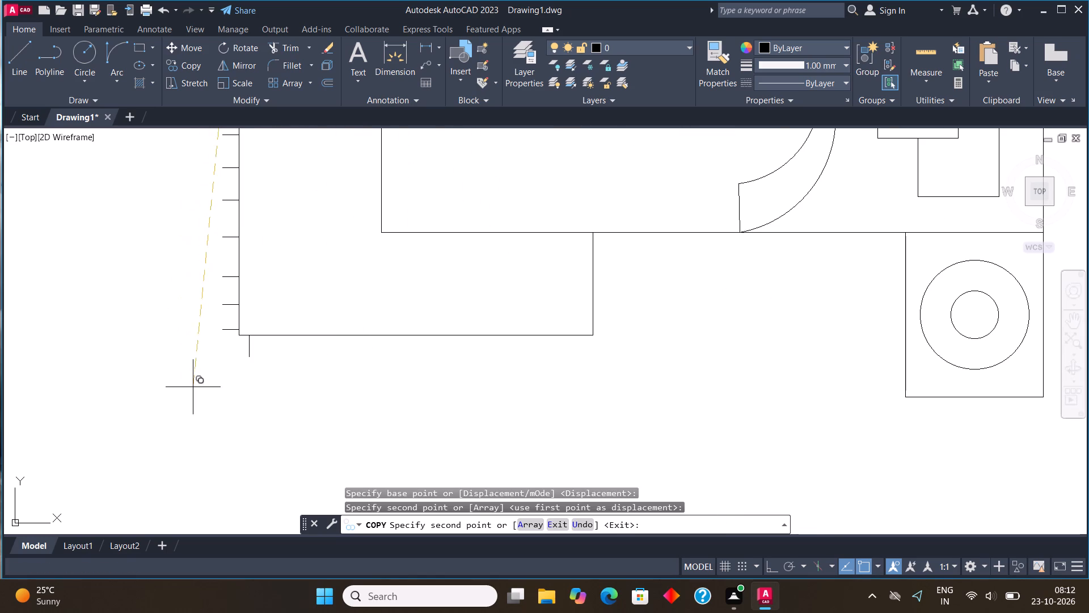
{"action": "key", "text": "Escape"}
Copy the lower vertical fringe line ten times at roughly even spacing along the rug's lower edge to the headboard-side corner.
{"action": "left_click", "coordinate": [248, 356]}
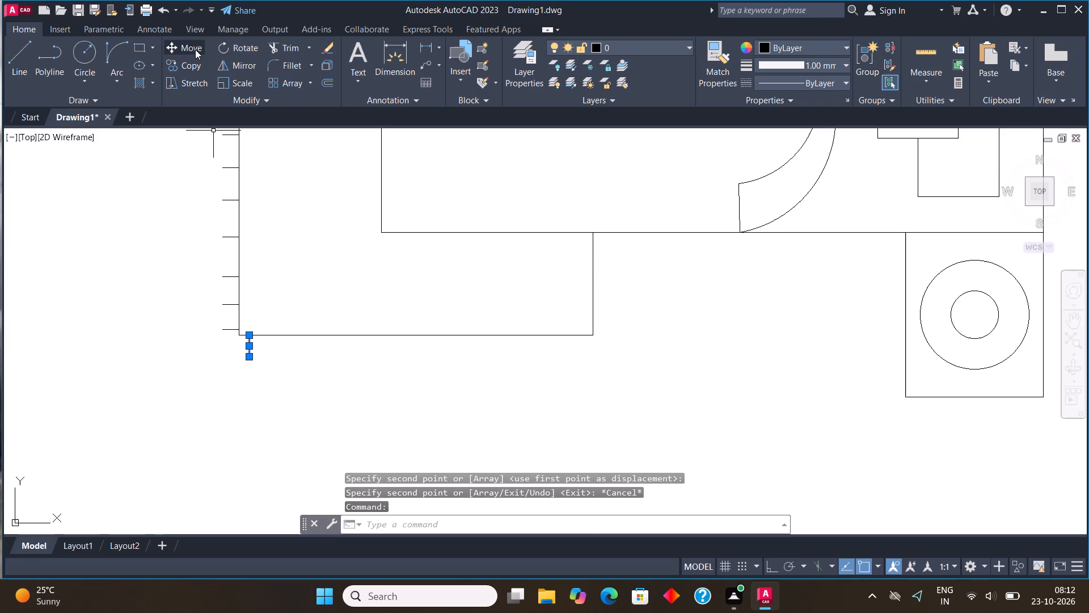
{"action": "left_click", "coordinate": [189, 58]}
{"action": "left_click", "coordinate": [248, 335]}
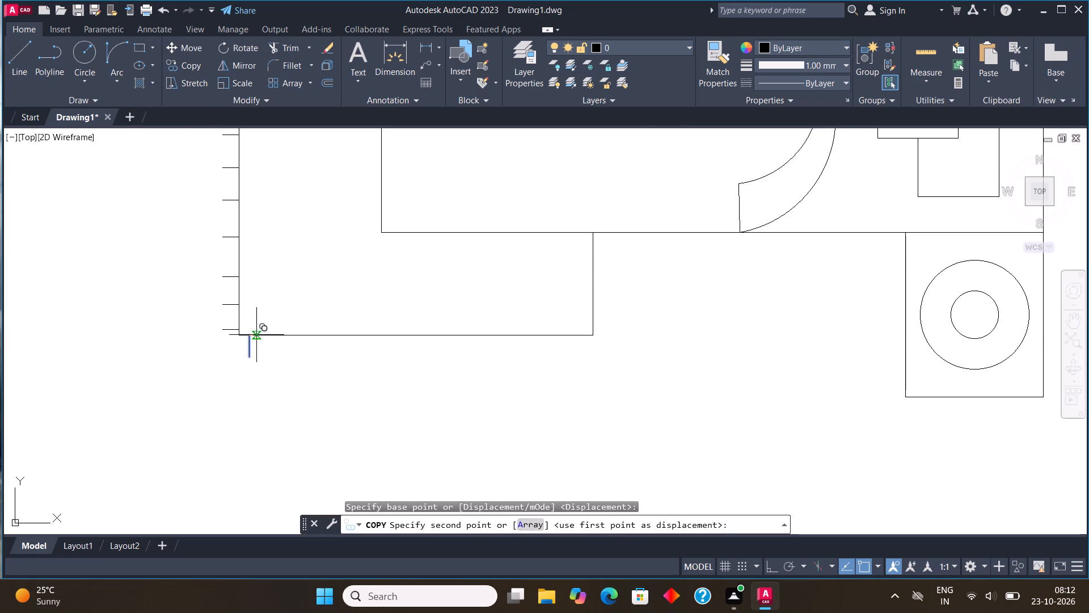
{"action": "left_click", "coordinate": [277, 334]}
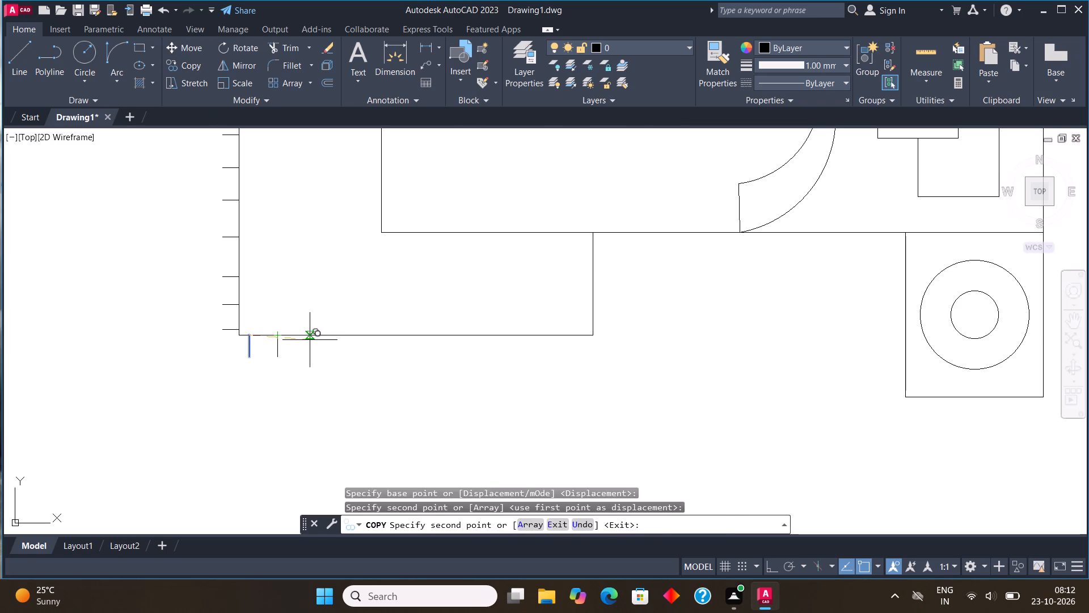
{"action": "left_click", "coordinate": [309, 340]}
{"action": "left_click", "coordinate": [343, 338]}
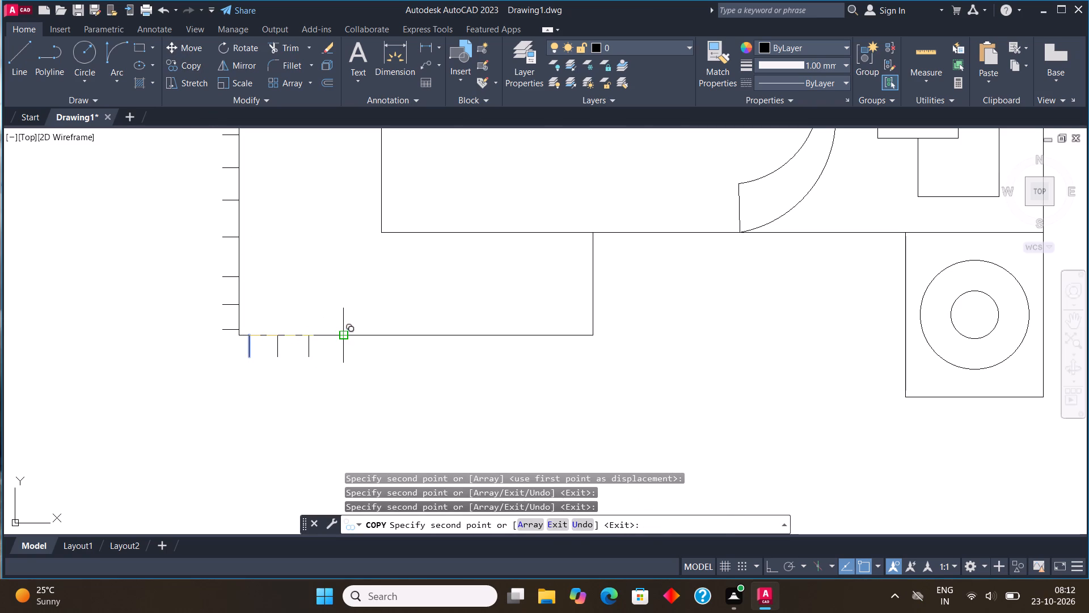
{"action": "left_click", "coordinate": [375, 338]}
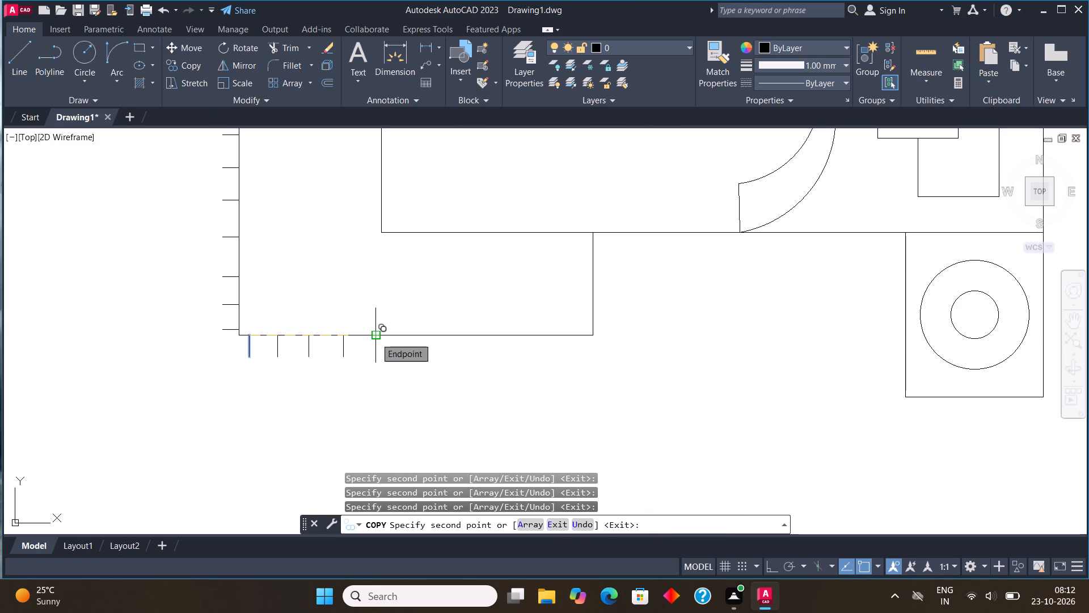
{"action": "left_click", "coordinate": [409, 338]}
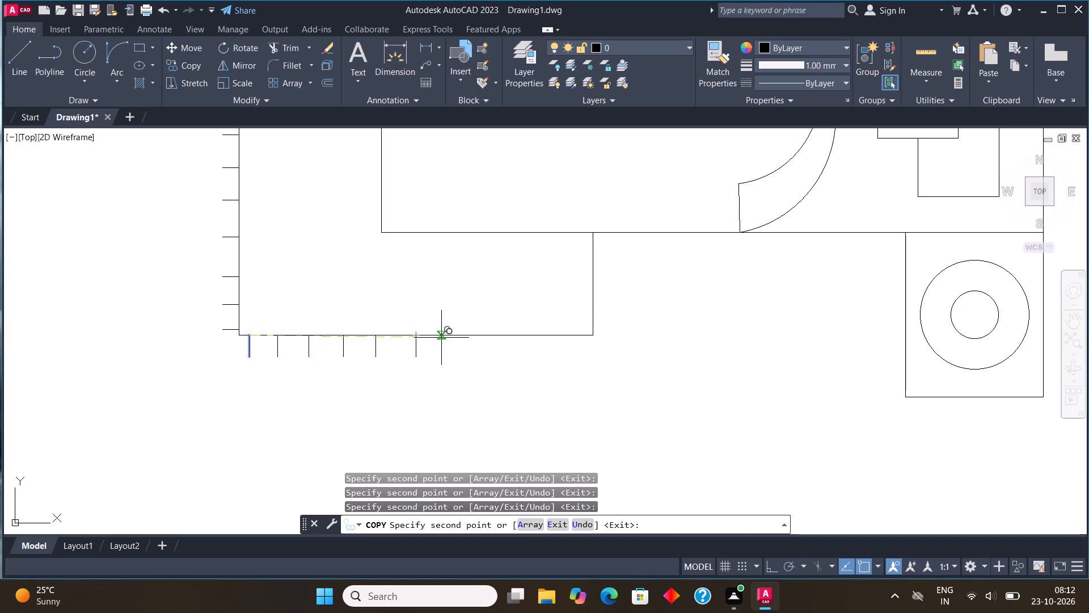
{"action": "left_click", "coordinate": [450, 339]}
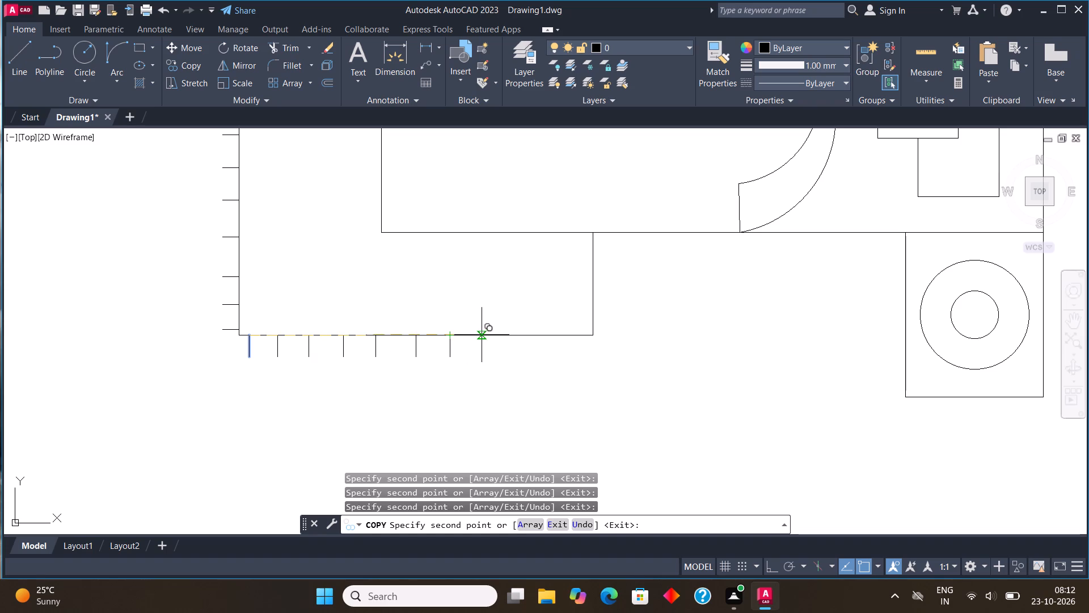
{"action": "left_click", "coordinate": [482, 335]}
{"action": "left_click", "coordinate": [522, 336]}
{"action": "left_click", "coordinate": [558, 337]}
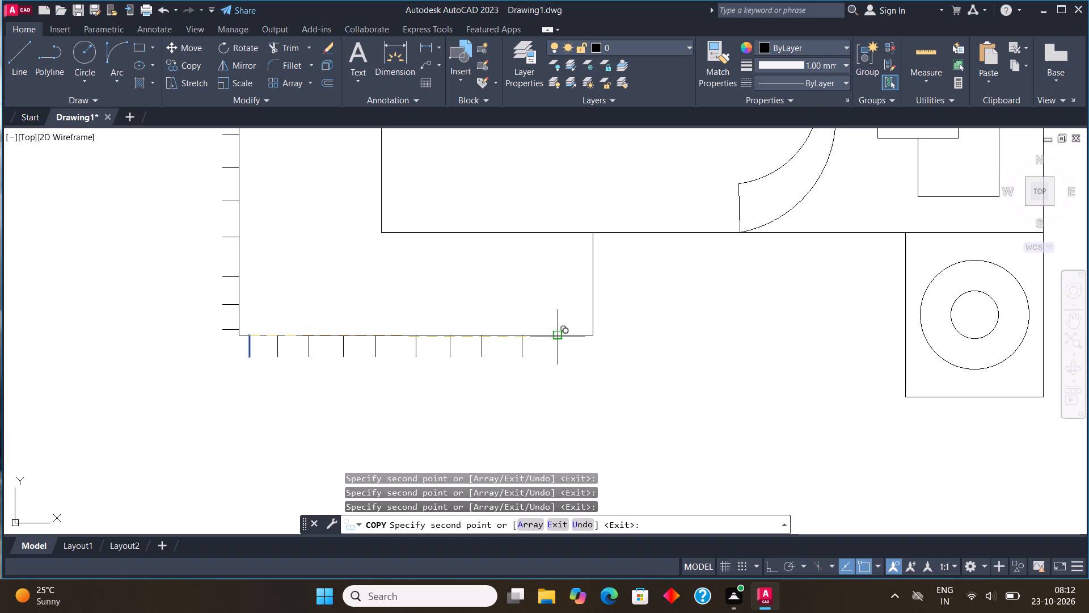
{"action": "left_click", "coordinate": [587, 340]}
{"action": "key", "text": "Escape"}
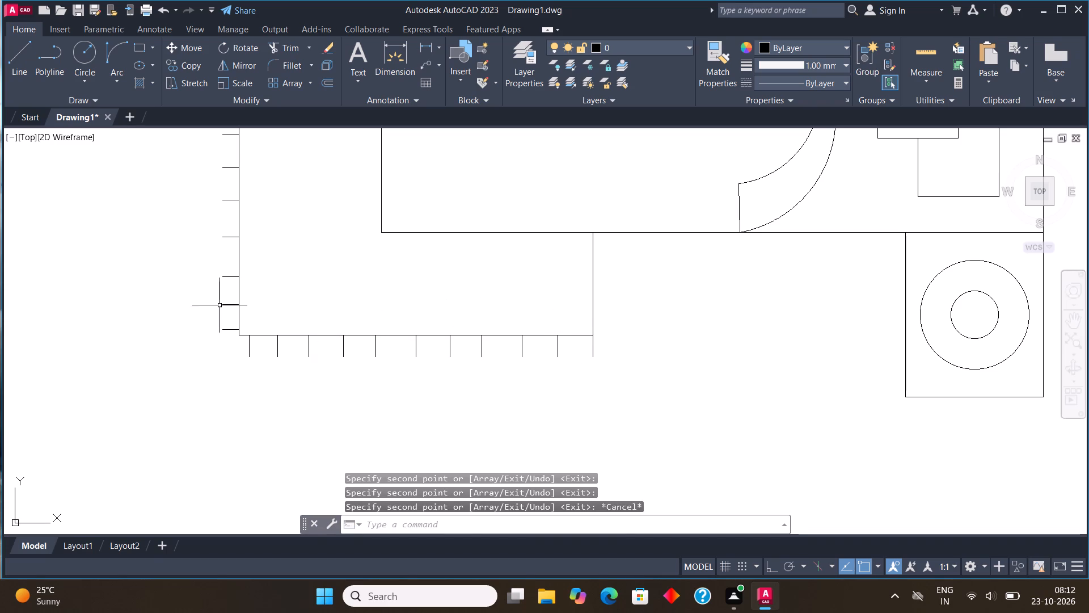
Copy the lowest foot-side horizontal fringe line four times up the rug's headboard-side edge, from its lower corner to the bed.
{"action": "left_click", "coordinate": [220, 304]}
{"action": "double_click", "coordinate": [231, 332]}
{"action": "left_click", "coordinate": [225, 322]}
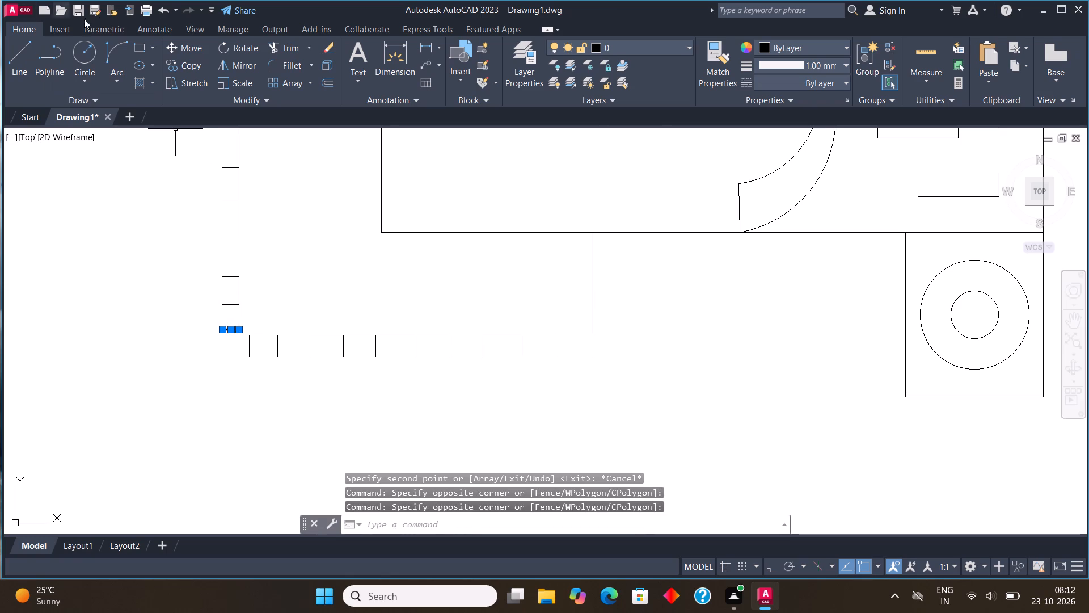
{"action": "left_click", "coordinate": [183, 64]}
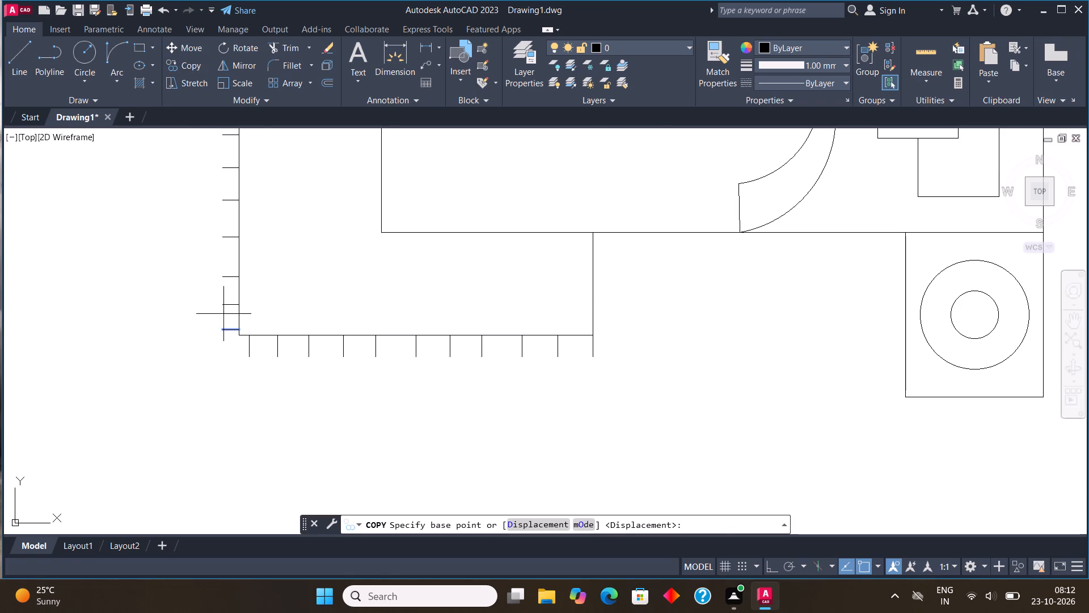
{"action": "left_click", "coordinate": [218, 328]}
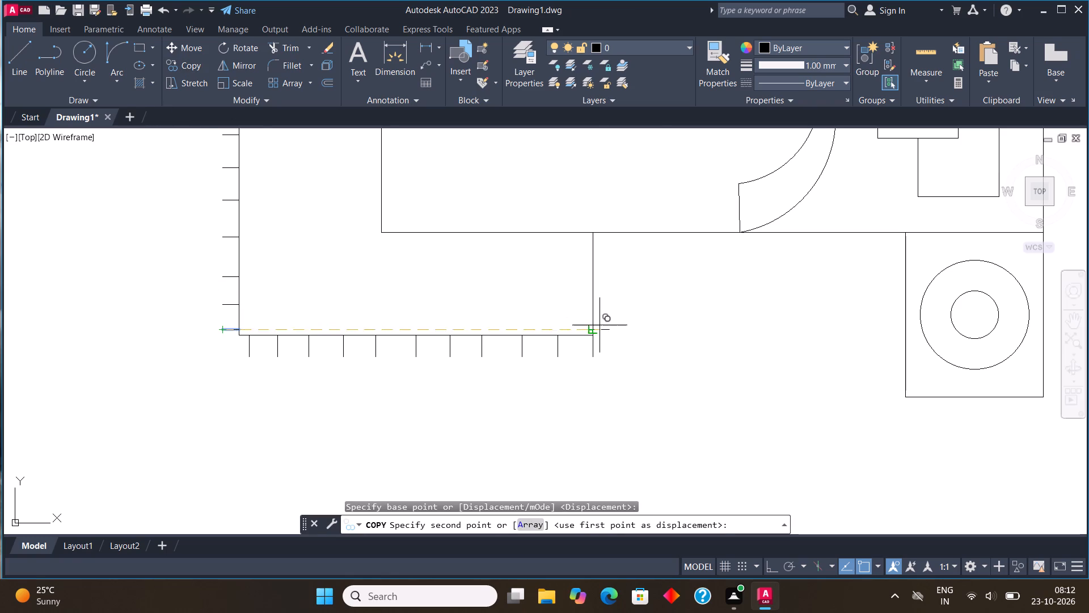
{"action": "left_click", "coordinate": [594, 322]}
{"action": "left_click", "coordinate": [596, 299]}
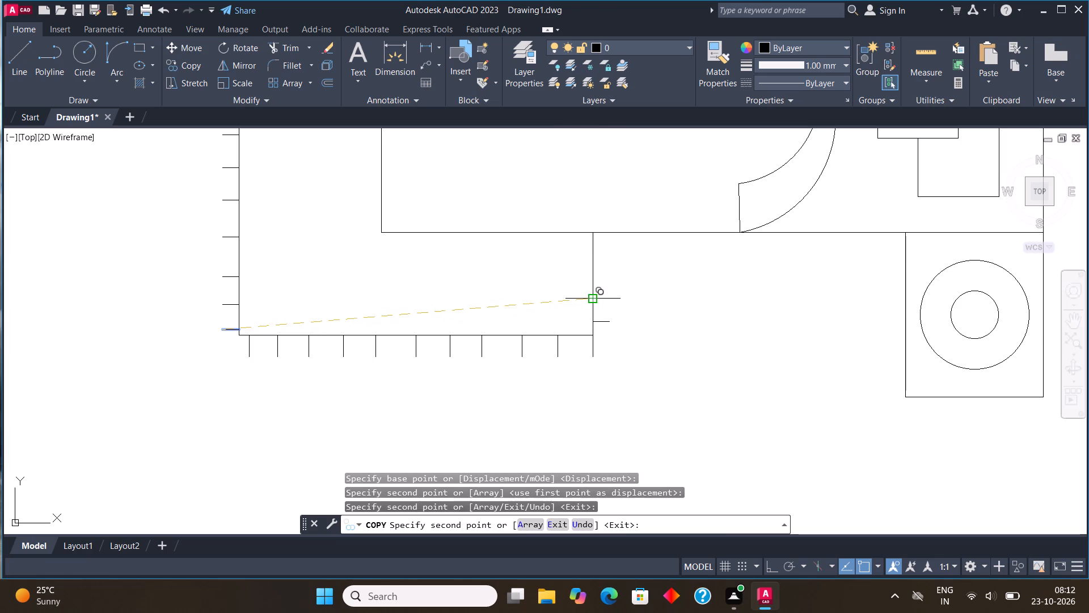
{"action": "left_click", "coordinate": [596, 274]}
{"action": "left_click", "coordinate": [592, 249]}
{"action": "key", "text": "Escape"}
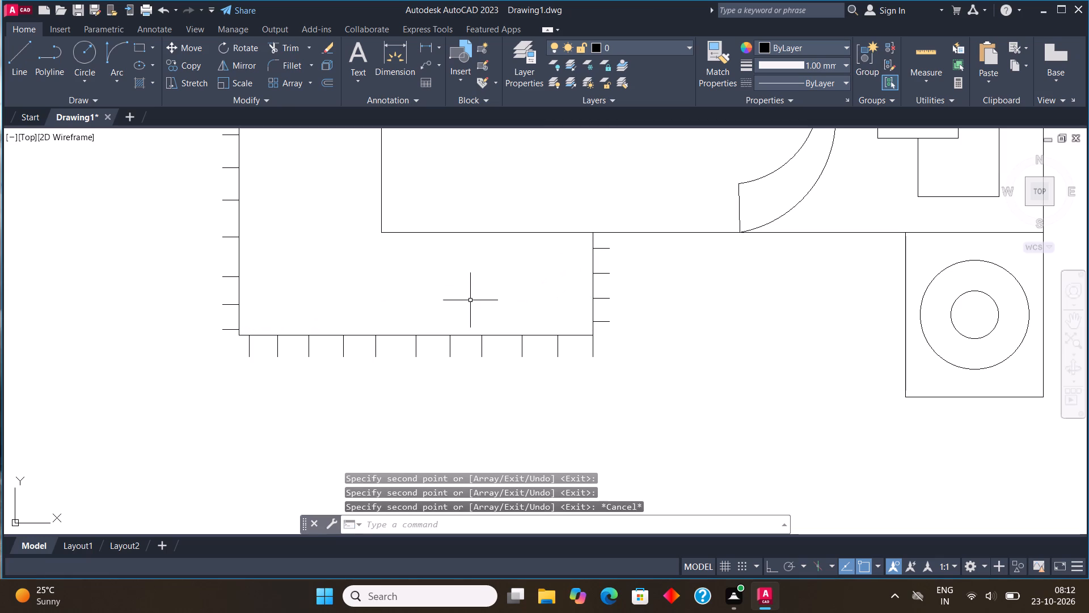
Draw a horizontal line across the blanket near the bed's upper side, from the wavy blanket edge to the bed's foot edge.
{"action": "scroll", "coordinate": [466, 372], "scroll_direction": "down", "scroll_amount": 3}
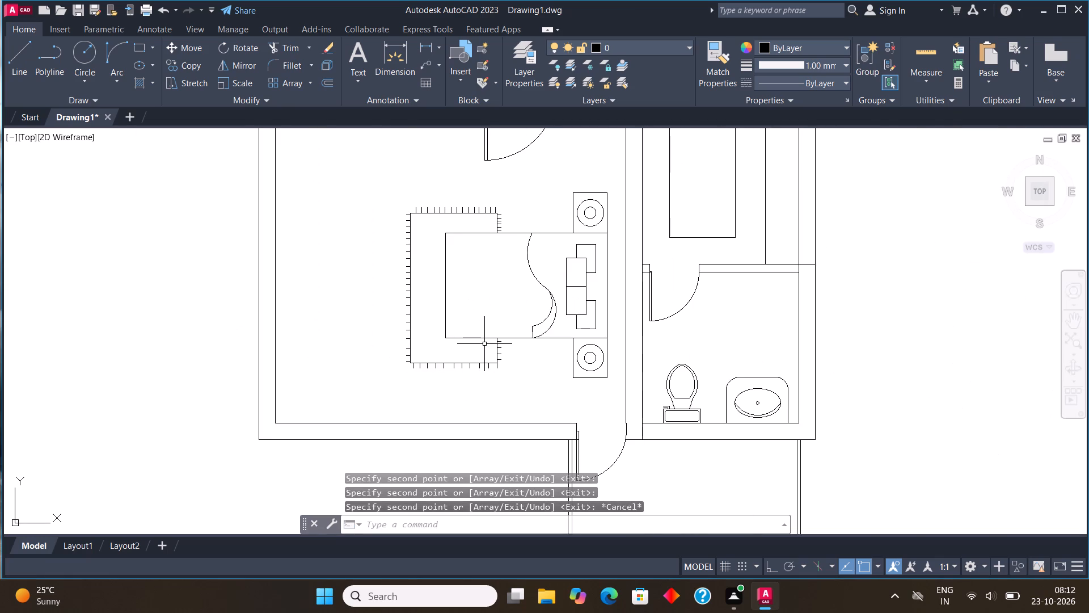
{"action": "scroll", "coordinate": [486, 309], "scroll_direction": "up", "scroll_amount": 1}
{"action": "middle_click_drag", "start_coordinate": [486, 309], "coordinate": [480, 335]}
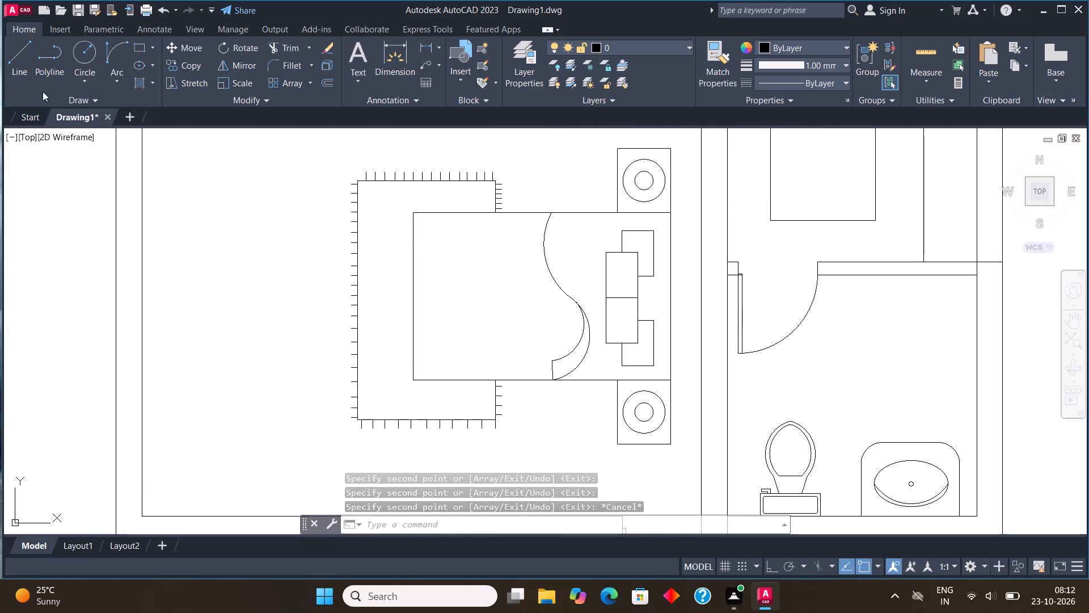
{"action": "left_click", "coordinate": [16, 53]}
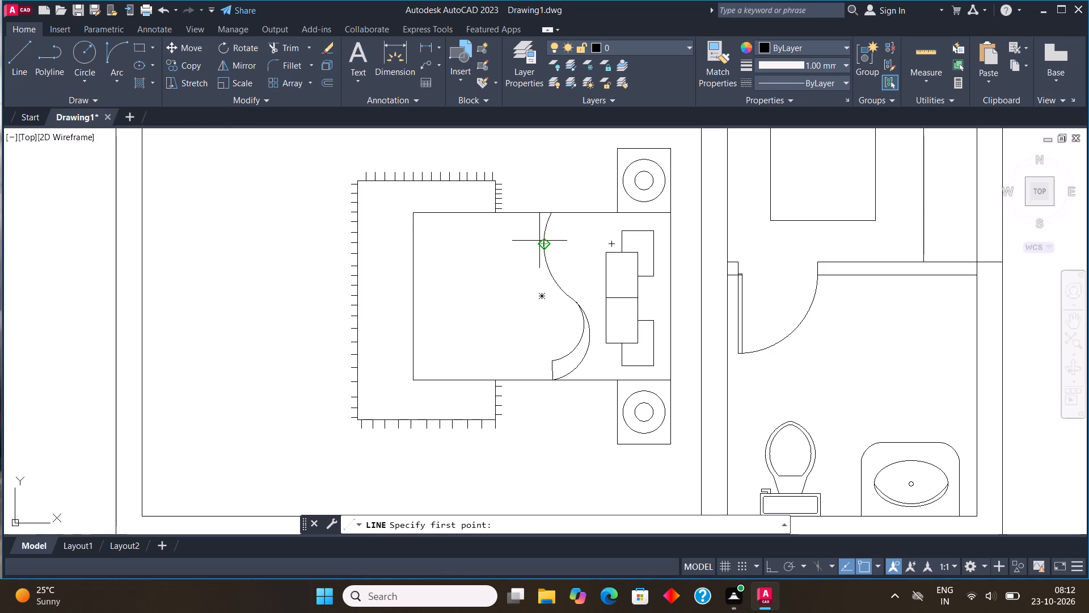
{"action": "left_click", "coordinate": [543, 246]}
{"action": "left_click", "coordinate": [412, 249]}
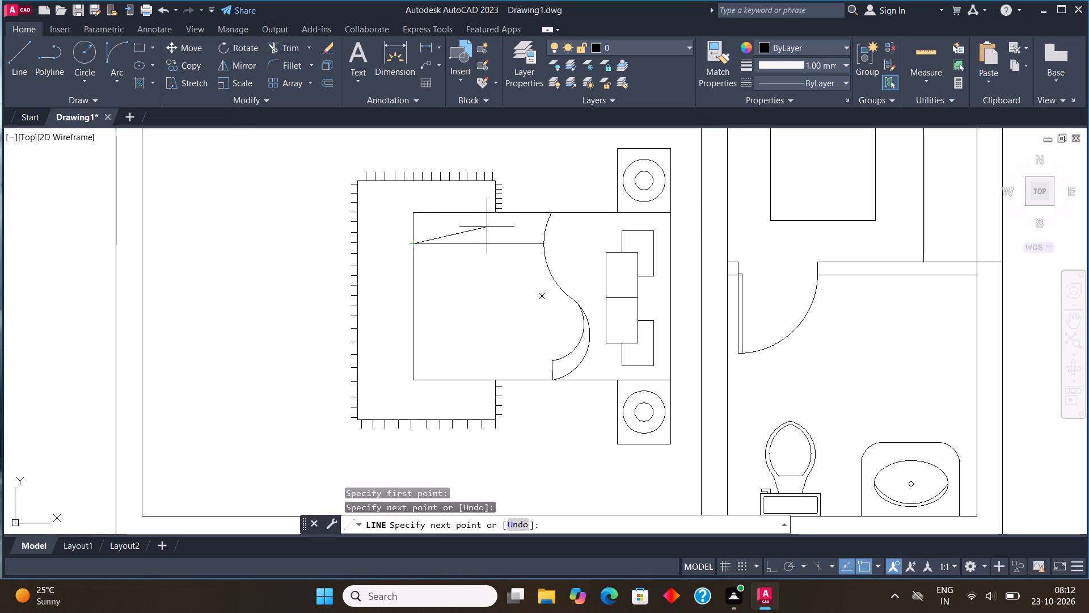
{"action": "middle_click_drag", "start_coordinate": [492, 236], "coordinate": [499, 262]}
{"action": "key", "text": "Escape"}
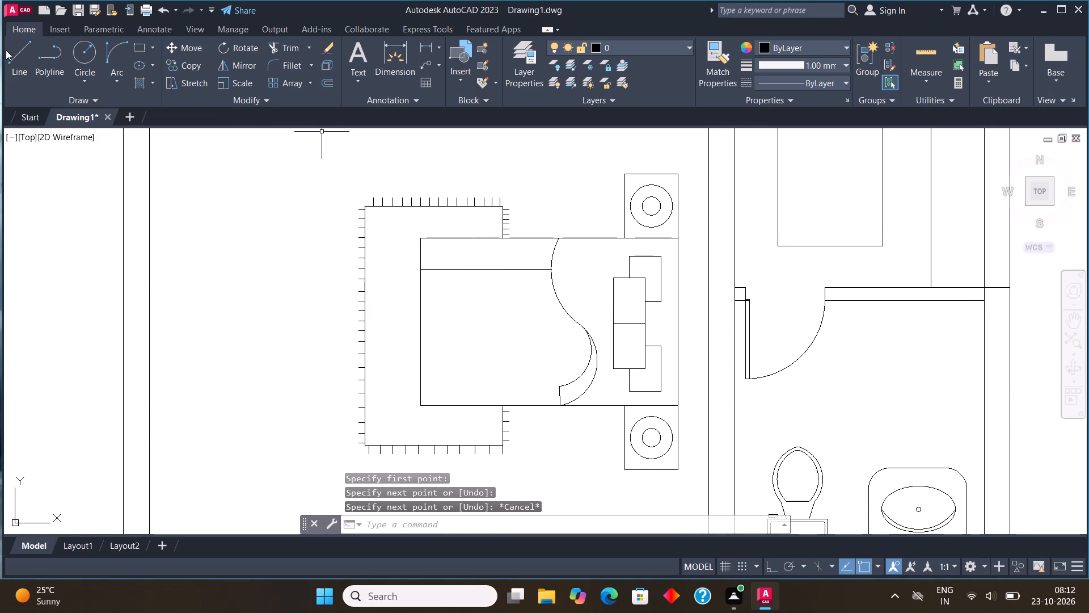
Draw a vertical line across the full width of the bed near its foot end, crossing the horizontal blanket line.
{"action": "left_click", "coordinate": [22, 70]}
{"action": "middle_click_drag", "start_coordinate": [489, 279], "coordinate": [445, 234]}
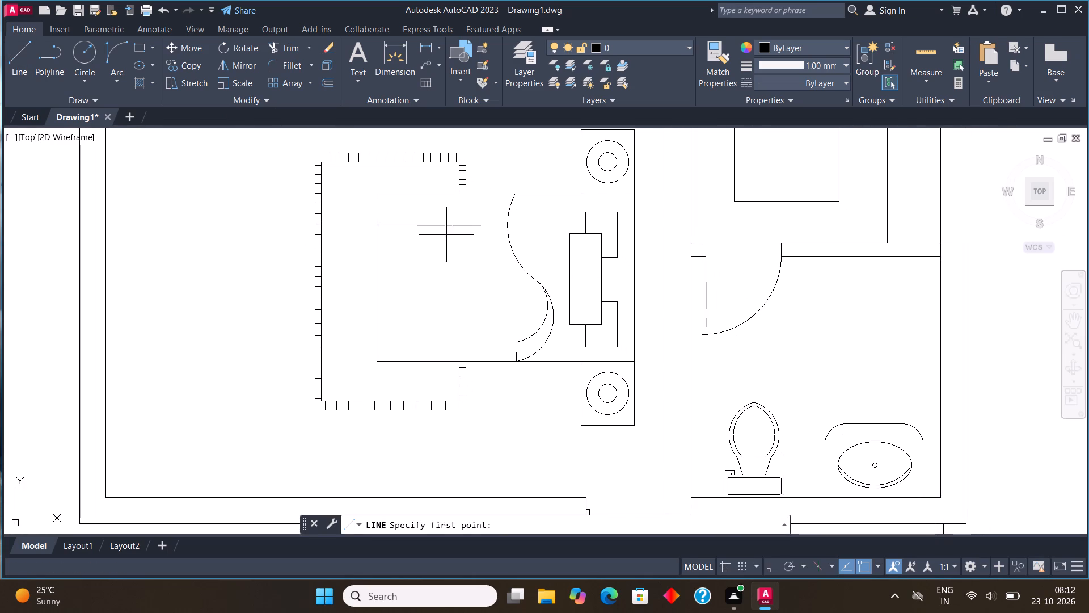
{"action": "left_click", "coordinate": [411, 194]}
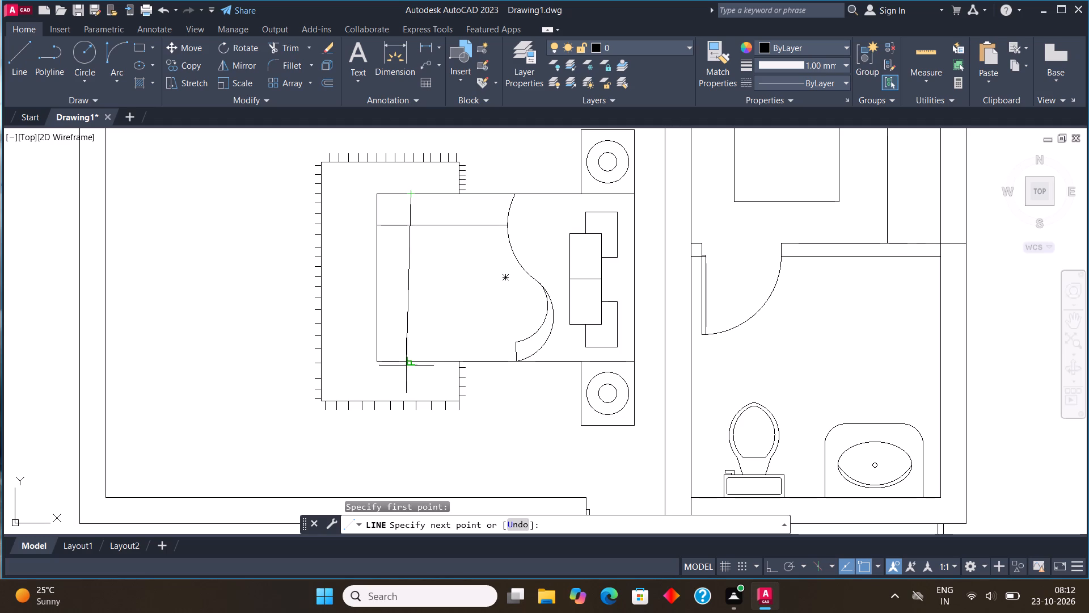
{"action": "left_click", "coordinate": [407, 363]}
{"action": "key", "text": "Escape"}
Offset the blanket's vertical line by 1" to both sides to form a triple stripe.
{"action": "left_click", "coordinate": [424, 316]}
{"action": "left_click", "coordinate": [406, 262]}
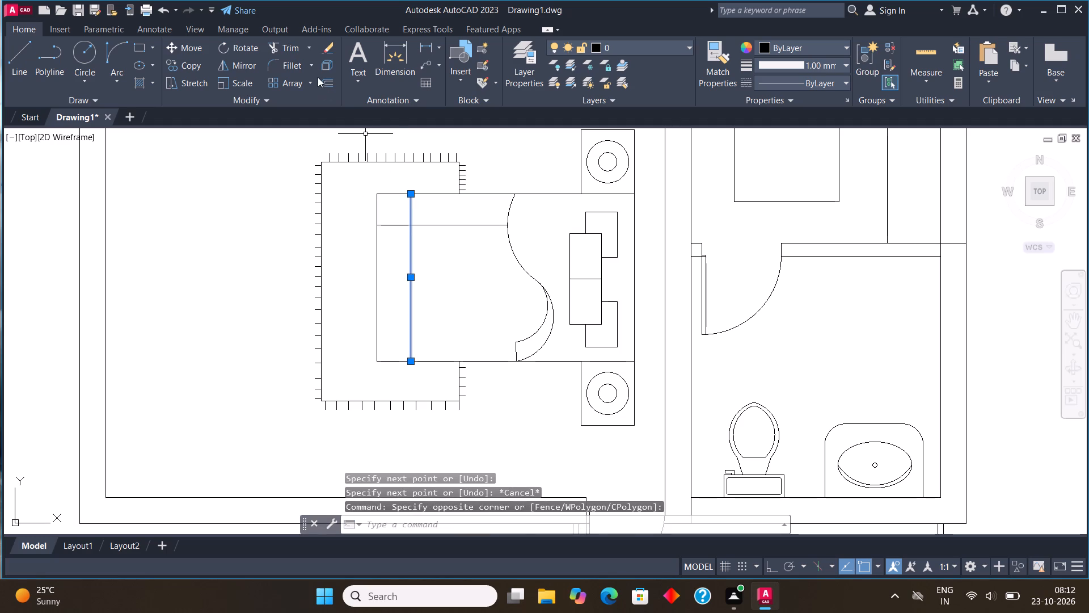
{"action": "left_click", "coordinate": [329, 83]}
{"action": "left_click", "coordinate": [410, 292]}
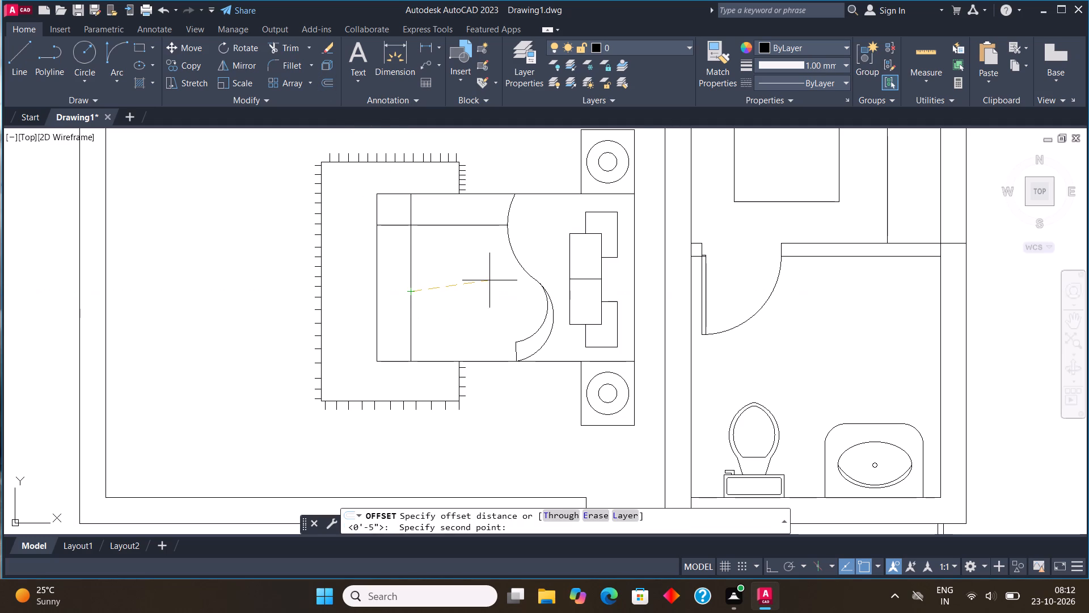
{"action": "key", "text": "1"}
{"action": "key", "text": "shift+quotedbl"}
{"action": "key", "text": "Return"}
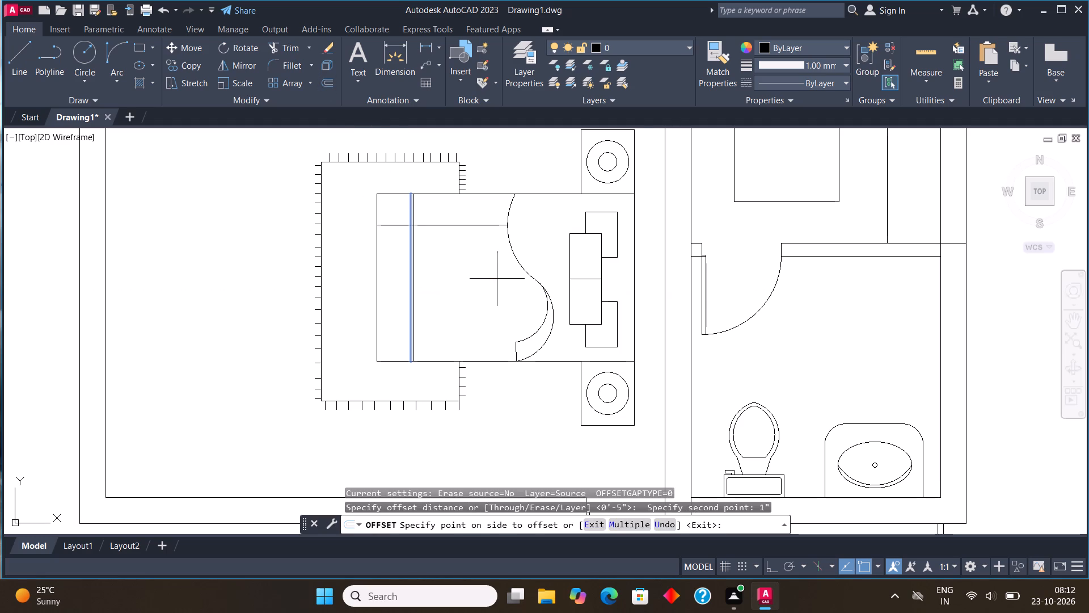
{"action": "left_click", "coordinate": [483, 288]}
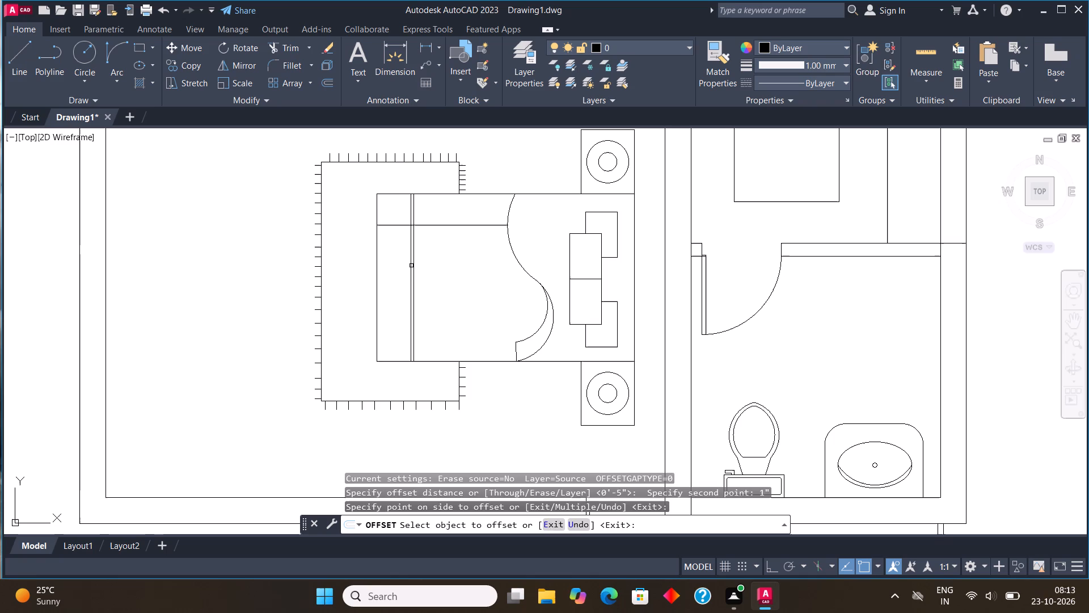
{"action": "left_click_drag", "start_coordinate": [411, 266], "coordinate": [390, 251]}
{"action": "left_click", "coordinate": [390, 251]}
{"action": "left_click", "coordinate": [391, 222]}
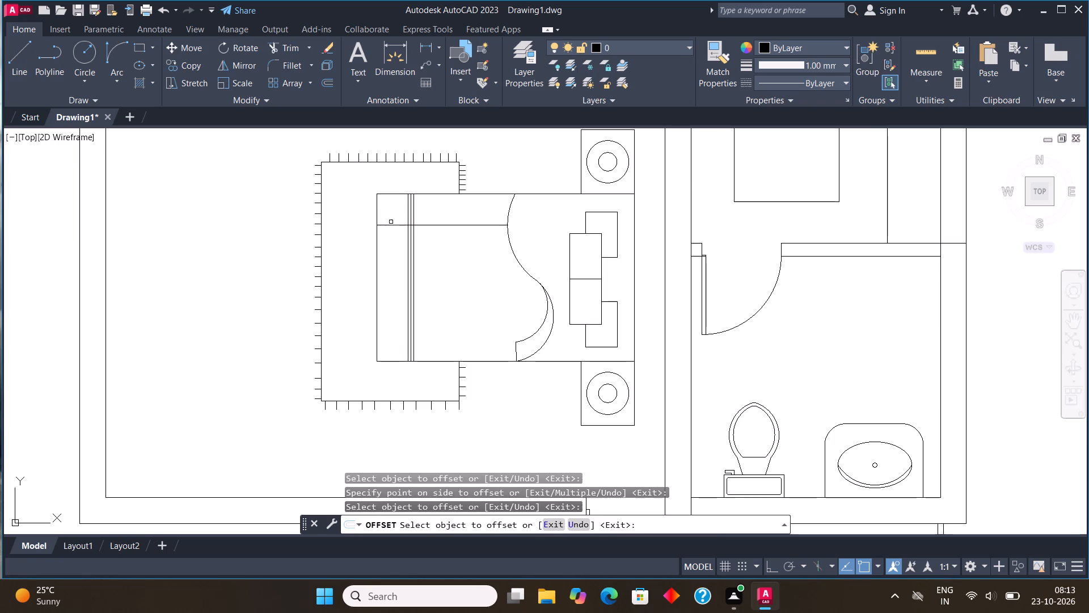
Offset the blanket's horizontal line by 1" above and below to form a matching triple stripe.
{"action": "left_click", "coordinate": [398, 225]}
{"action": "left_click", "coordinate": [391, 205]}
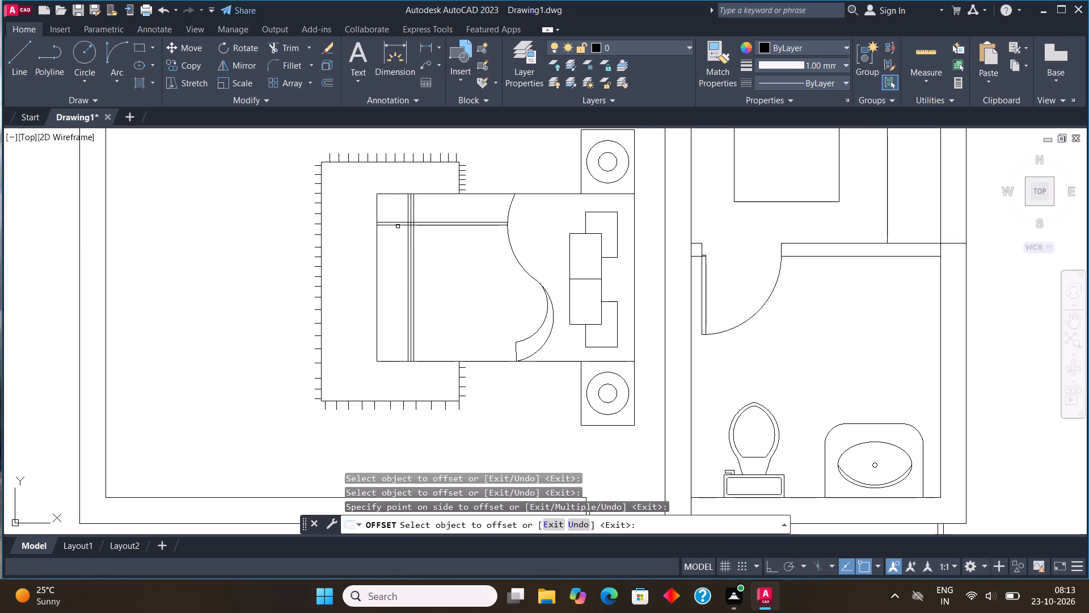
{"action": "left_click", "coordinate": [398, 226]}
{"action": "left_click", "coordinate": [401, 257]}
{"action": "key", "text": "Escape"}
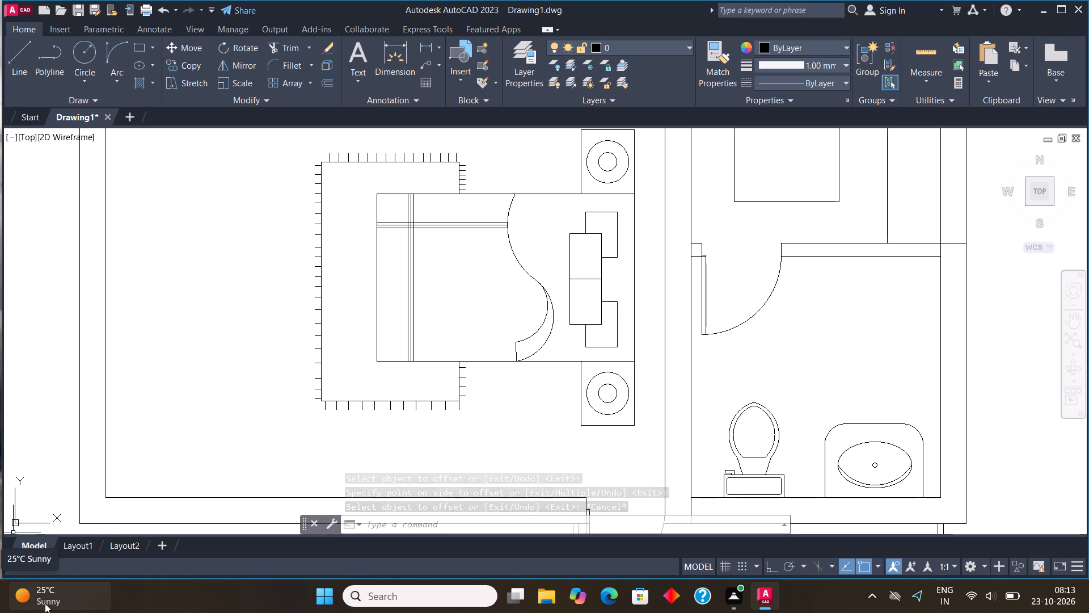
Offset the rectangle in the small room above the bathroom outward by 1".
{"action": "scroll", "coordinate": [35, 600], "scroll_direction": "down", "scroll_amount": 2}
{"action": "scroll", "coordinate": [87, 566], "scroll_direction": "down", "scroll_amount": 1}
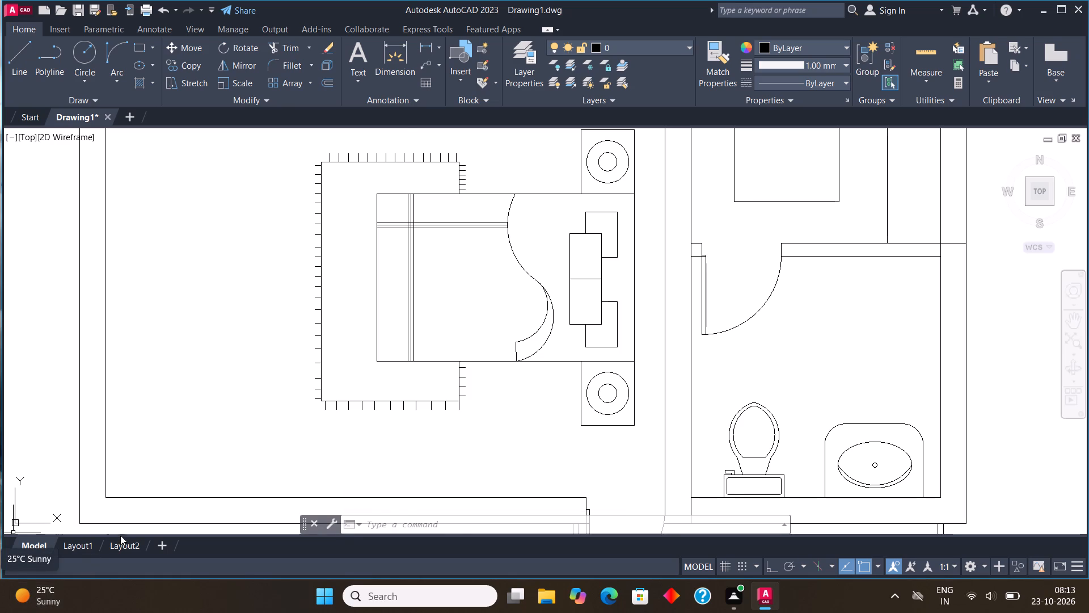
{"action": "scroll", "coordinate": [121, 532], "scroll_direction": "down", "scroll_amount": 1}
{"action": "scroll", "coordinate": [318, 374], "scroll_direction": "down", "scroll_amount": 1}
{"action": "middle_click_drag", "start_coordinate": [331, 375], "coordinate": [364, 384]}
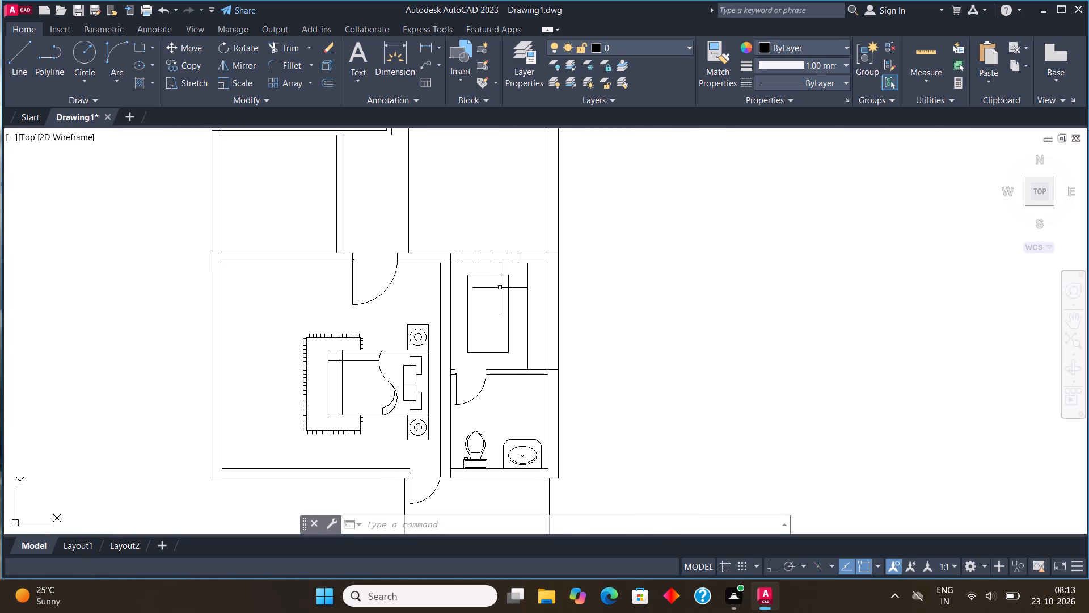
{"action": "scroll", "coordinate": [479, 285], "scroll_direction": "up", "scroll_amount": 2}
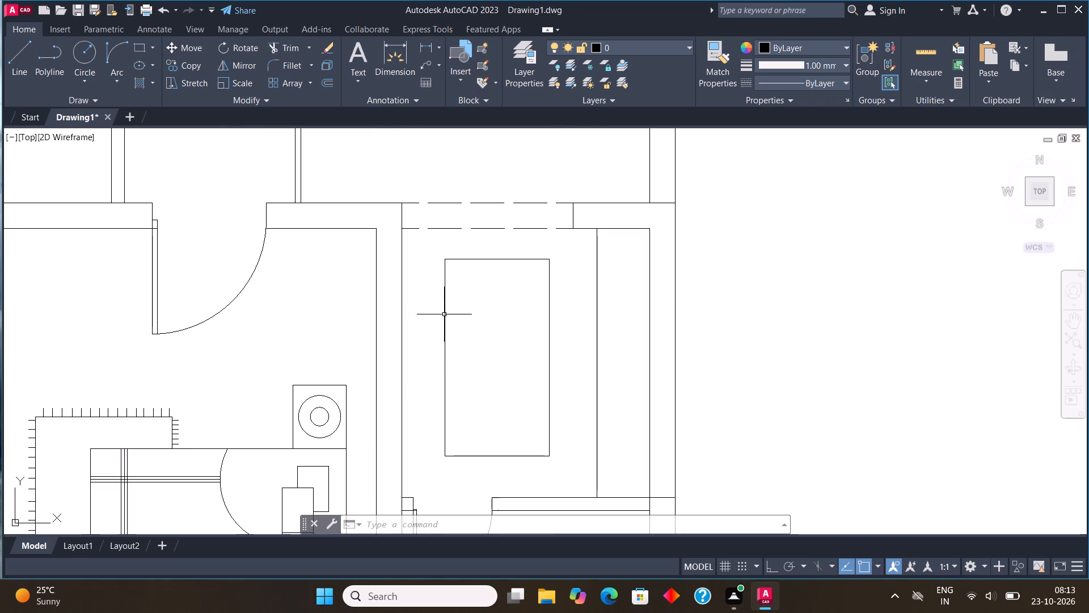
{"action": "left_click", "coordinate": [445, 315]}
{"action": "left_click", "coordinate": [328, 81]}
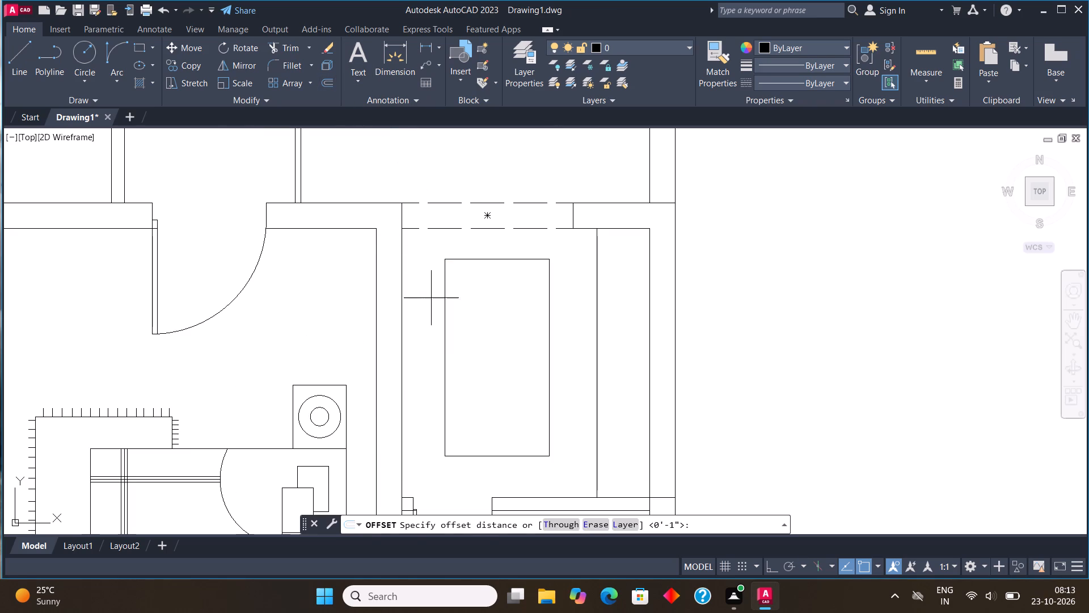
{"action": "left_click", "coordinate": [441, 316]}
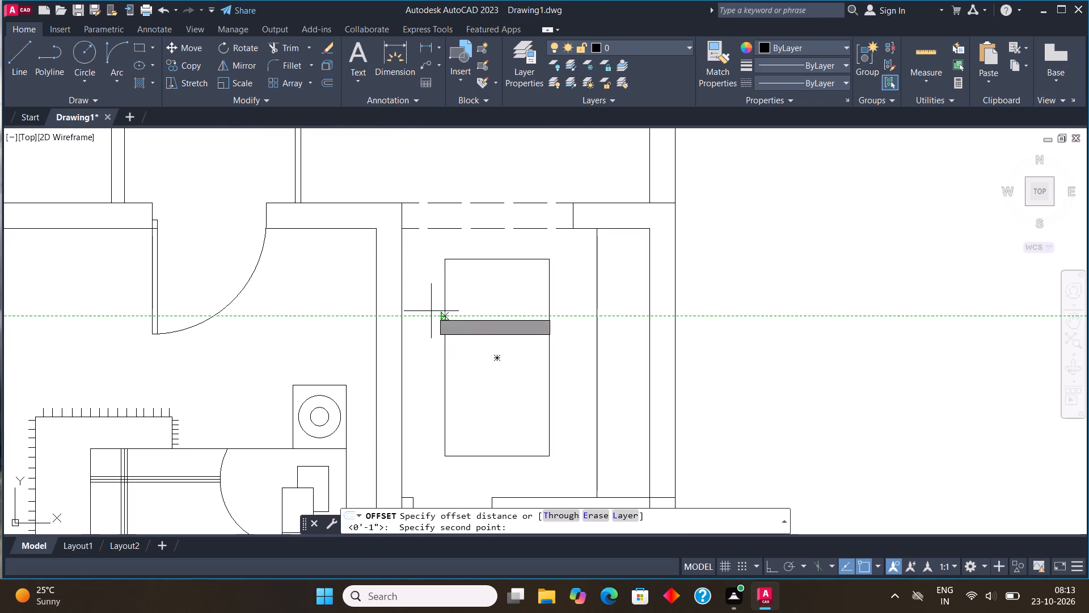
{"action": "type", "text": "1\""}
{"action": "key", "text": "Return"}
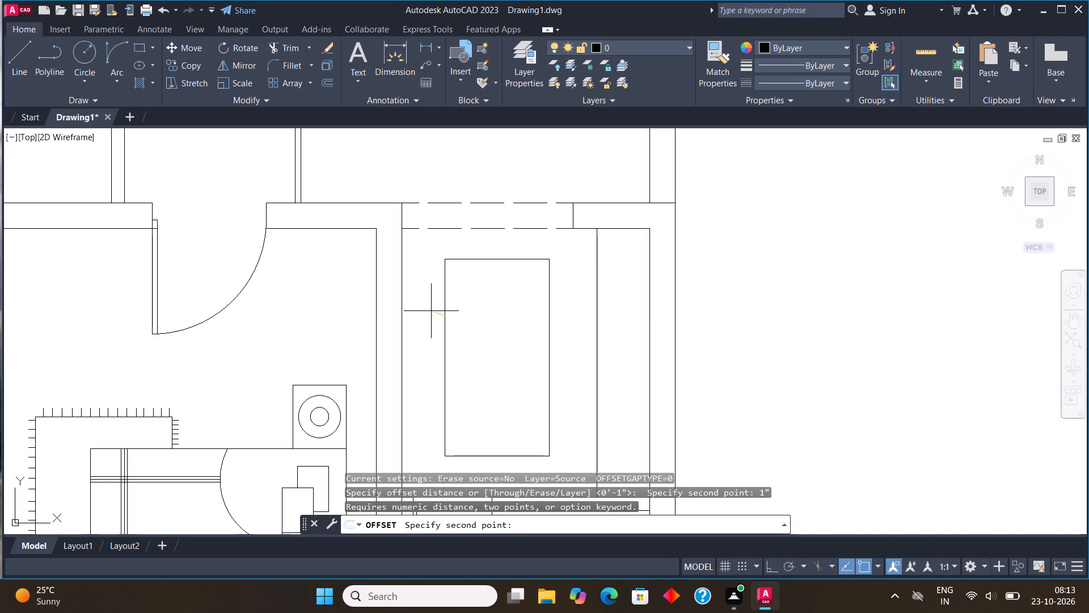
{"action": "key", "text": "1"}
{"action": "key", "text": "shift+quotedbl"}
{"action": "key", "text": "Return"}
{"action": "left_click", "coordinate": [425, 283]}
{"action": "scroll", "coordinate": [480, 253], "scroll_direction": "up", "scroll_amount": 1}
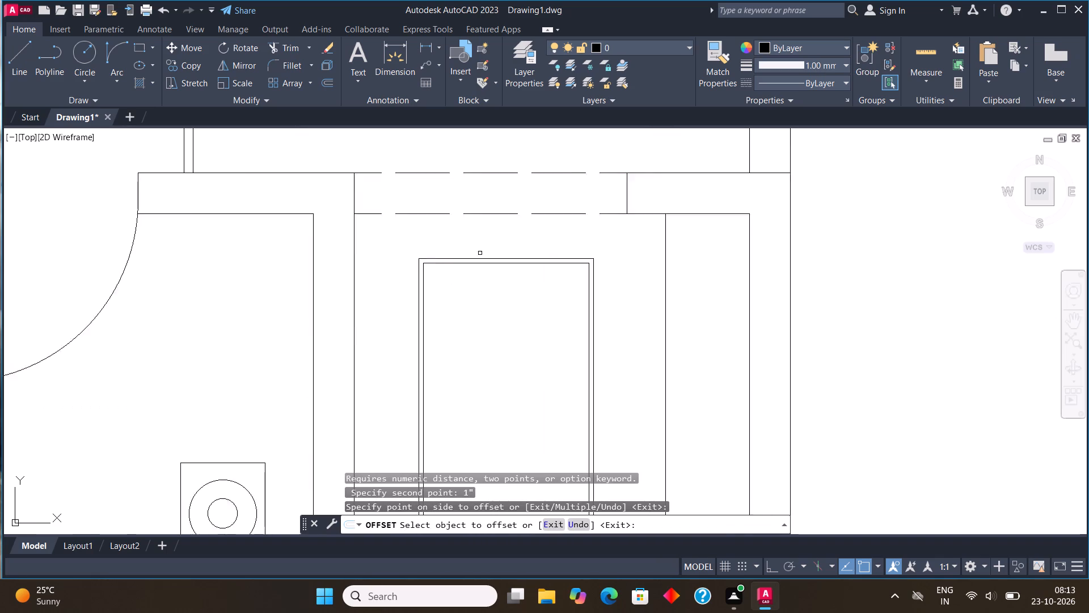
{"action": "scroll", "coordinate": [480, 253], "scroll_direction": "up", "scroll_amount": 2}
{"action": "key", "text": "Escape"}
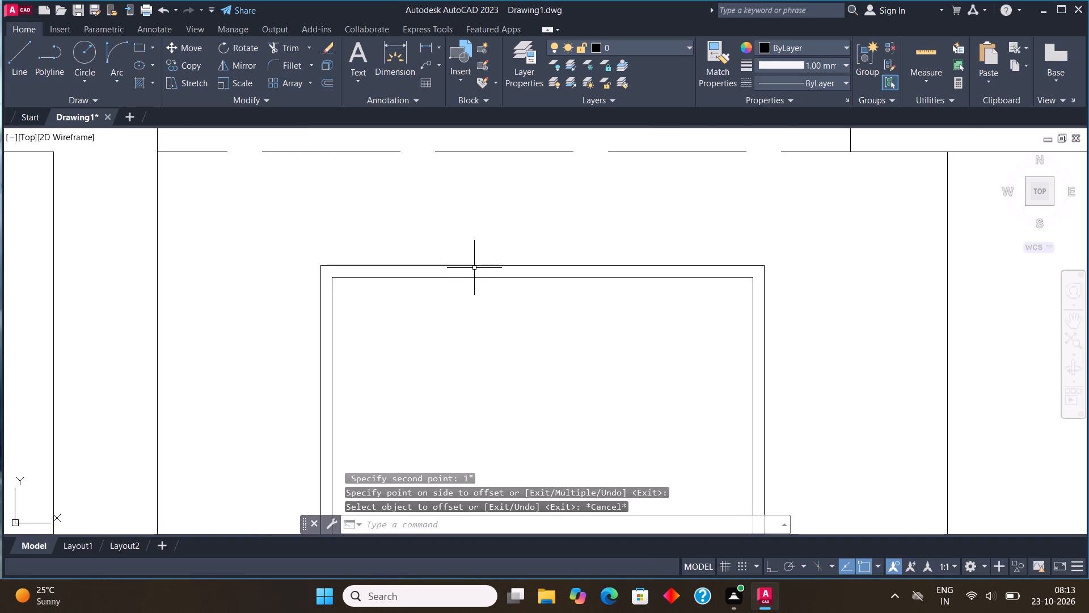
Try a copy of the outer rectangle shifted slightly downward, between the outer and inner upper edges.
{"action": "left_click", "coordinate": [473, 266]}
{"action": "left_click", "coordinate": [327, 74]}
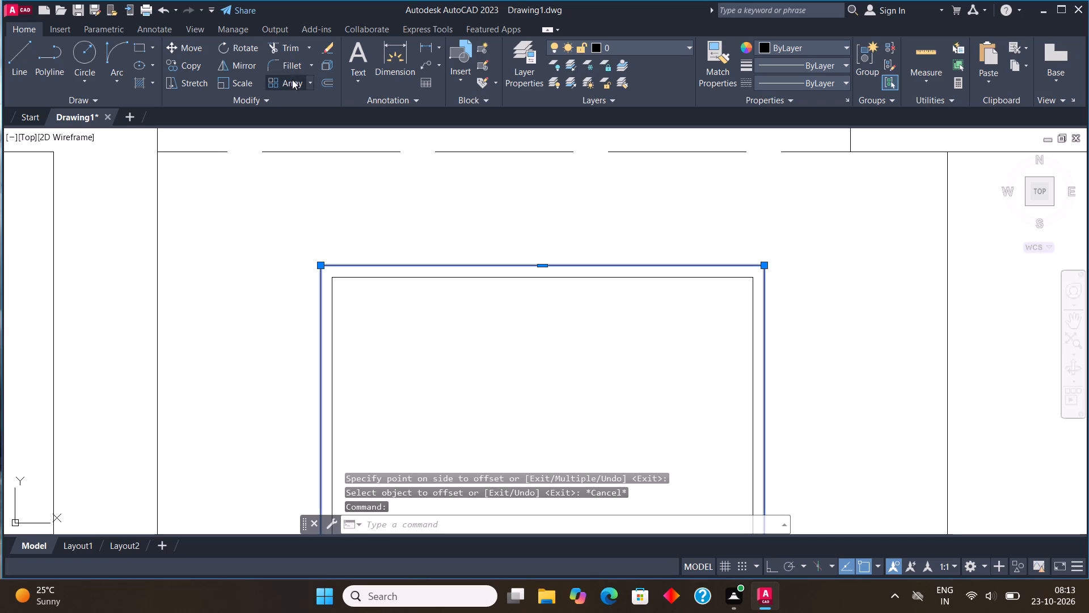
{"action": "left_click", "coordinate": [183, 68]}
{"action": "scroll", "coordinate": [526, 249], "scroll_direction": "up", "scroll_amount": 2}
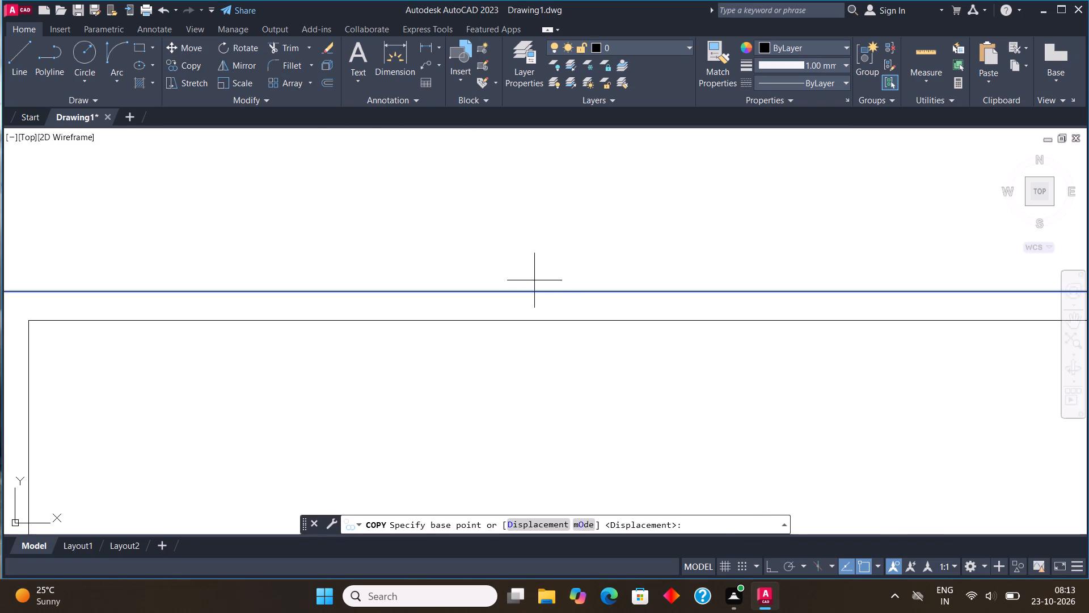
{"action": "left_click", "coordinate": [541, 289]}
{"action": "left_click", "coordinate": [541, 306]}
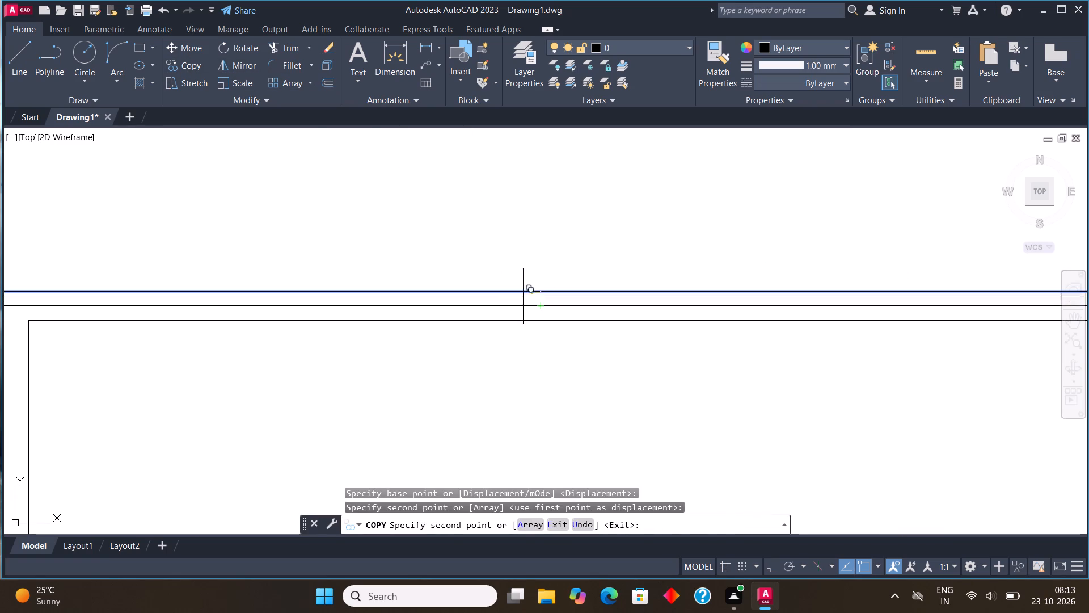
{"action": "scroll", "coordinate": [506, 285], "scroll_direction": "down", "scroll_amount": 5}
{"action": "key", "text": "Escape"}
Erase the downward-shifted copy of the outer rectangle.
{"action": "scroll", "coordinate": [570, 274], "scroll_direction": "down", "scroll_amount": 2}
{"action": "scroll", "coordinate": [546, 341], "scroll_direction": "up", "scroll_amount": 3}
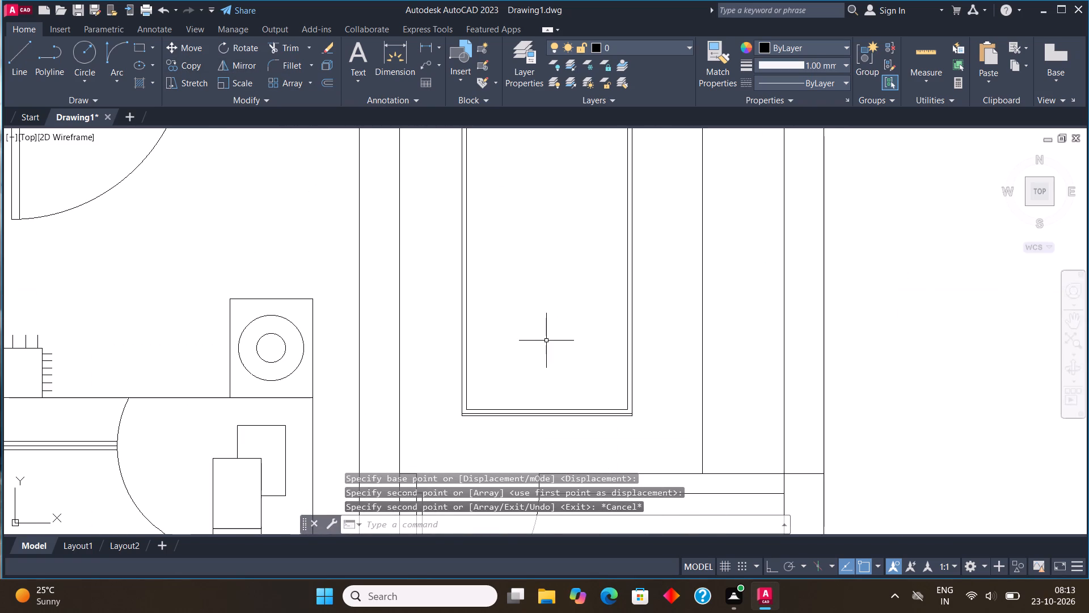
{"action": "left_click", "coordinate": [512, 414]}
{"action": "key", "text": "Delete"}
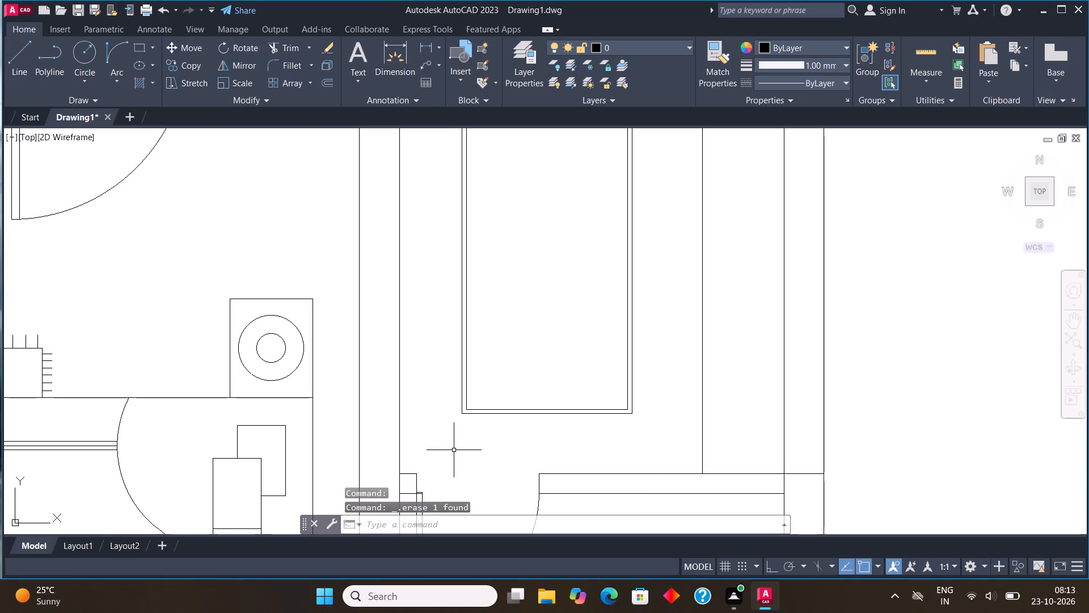
Offset the inner rectangle outward three times at 0.25" spacing, filling the gap to the outer rectangle with border lines.
{"action": "scroll", "coordinate": [511, 413], "scroll_direction": "up", "scroll_amount": 2}
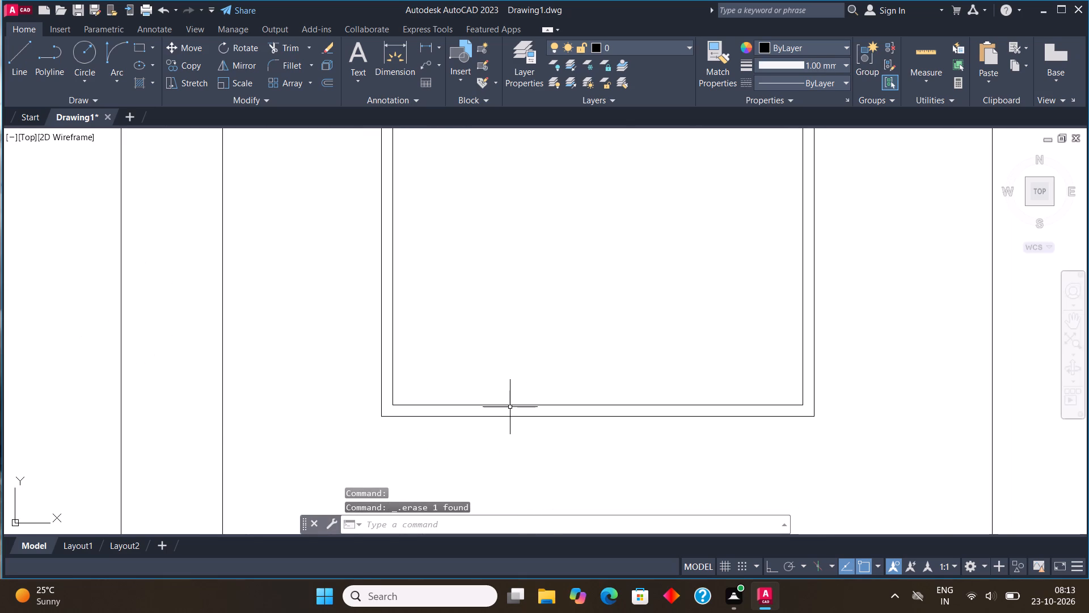
{"action": "left_click", "coordinate": [510, 406]}
{"action": "left_click", "coordinate": [326, 82]}
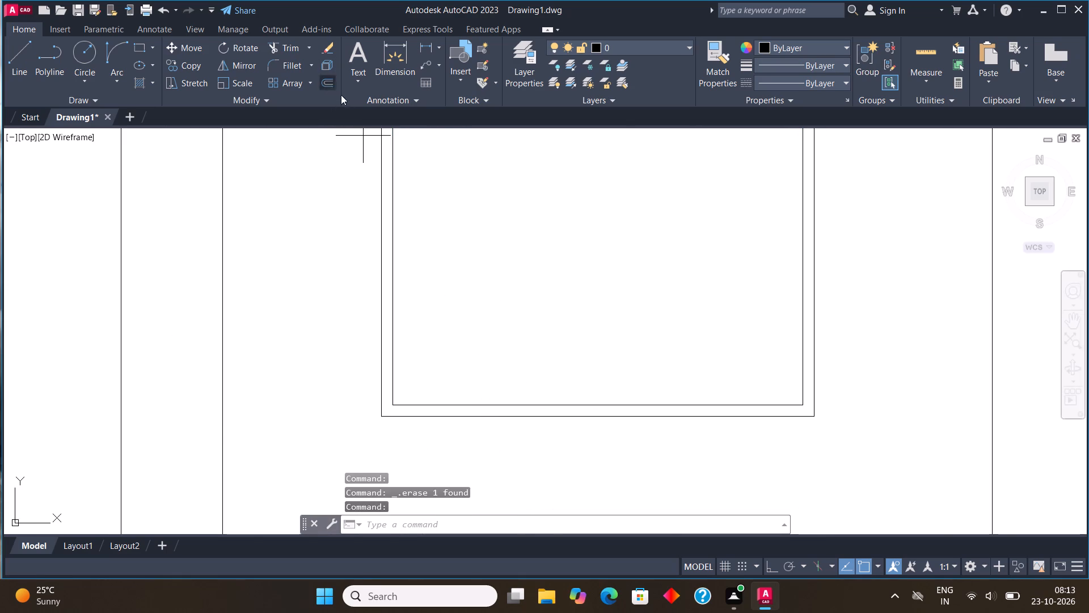
{"action": "scroll", "coordinate": [565, 403], "scroll_direction": "up", "scroll_amount": 2}
{"action": "left_click", "coordinate": [565, 408]}
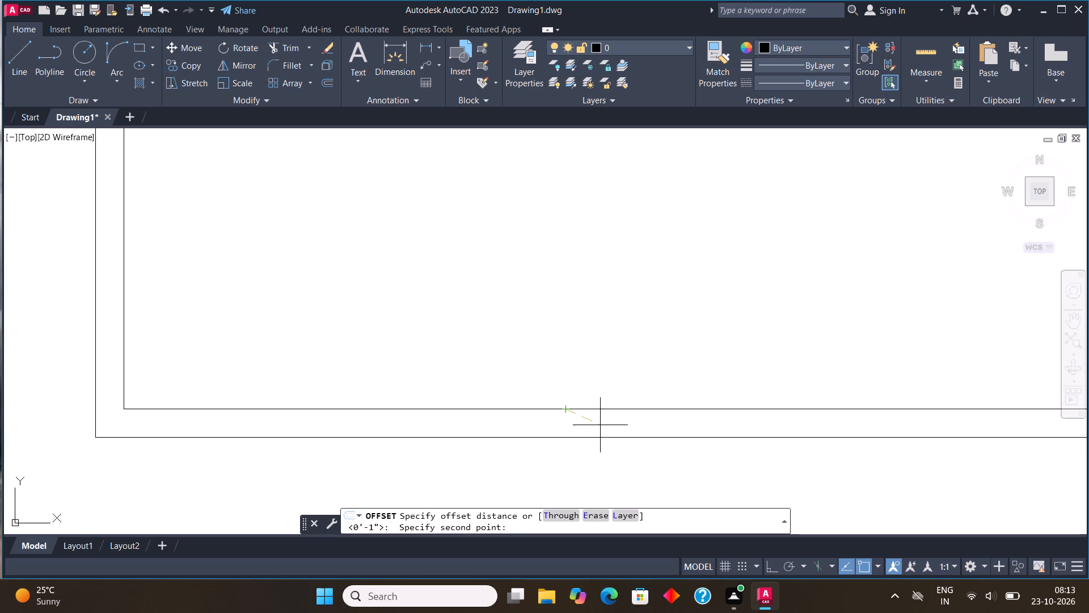
{"action": "type", "text": "0.25\""}
{"action": "key", "text": "Return"}
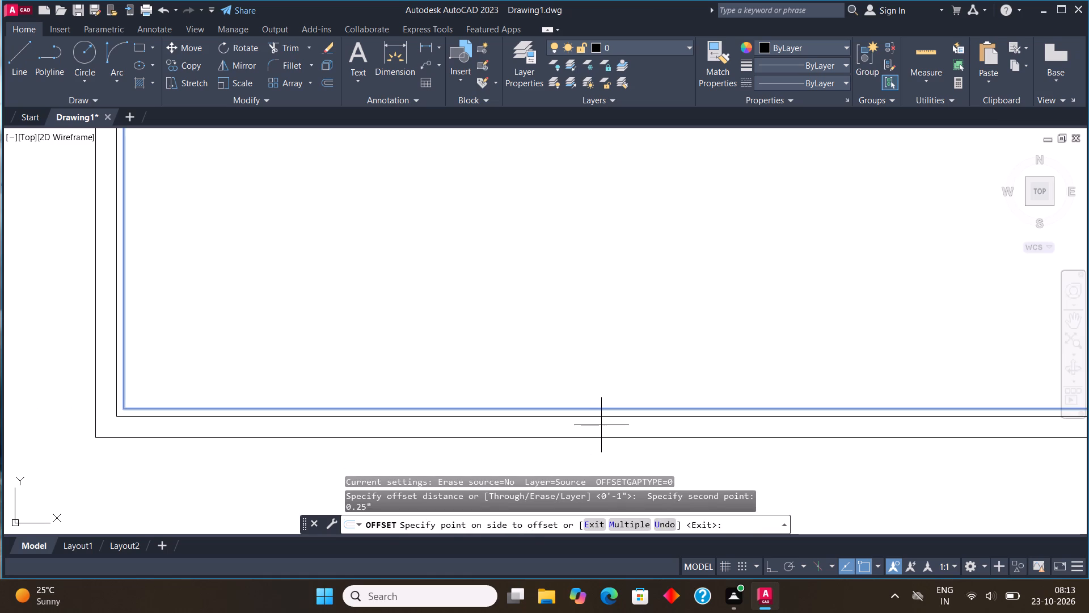
{"action": "left_click", "coordinate": [617, 430]}
{"action": "left_click", "coordinate": [613, 417]}
{"action": "left_click", "coordinate": [614, 425]}
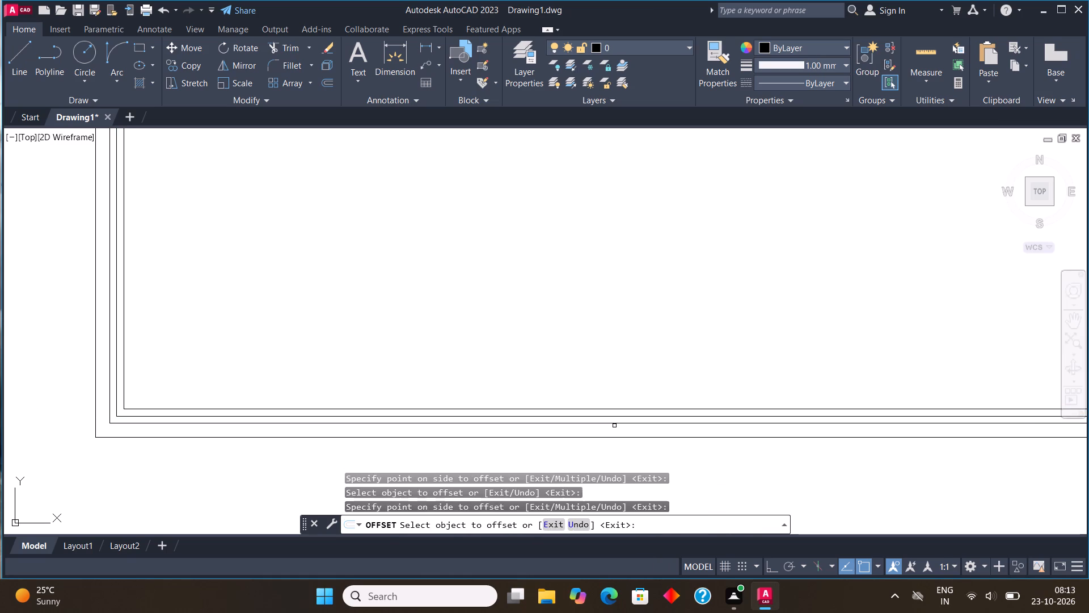
{"action": "left_click", "coordinate": [613, 424]}
{"action": "left_click", "coordinate": [613, 432]}
{"action": "scroll", "coordinate": [532, 412], "scroll_direction": "down", "scroll_amount": 5}
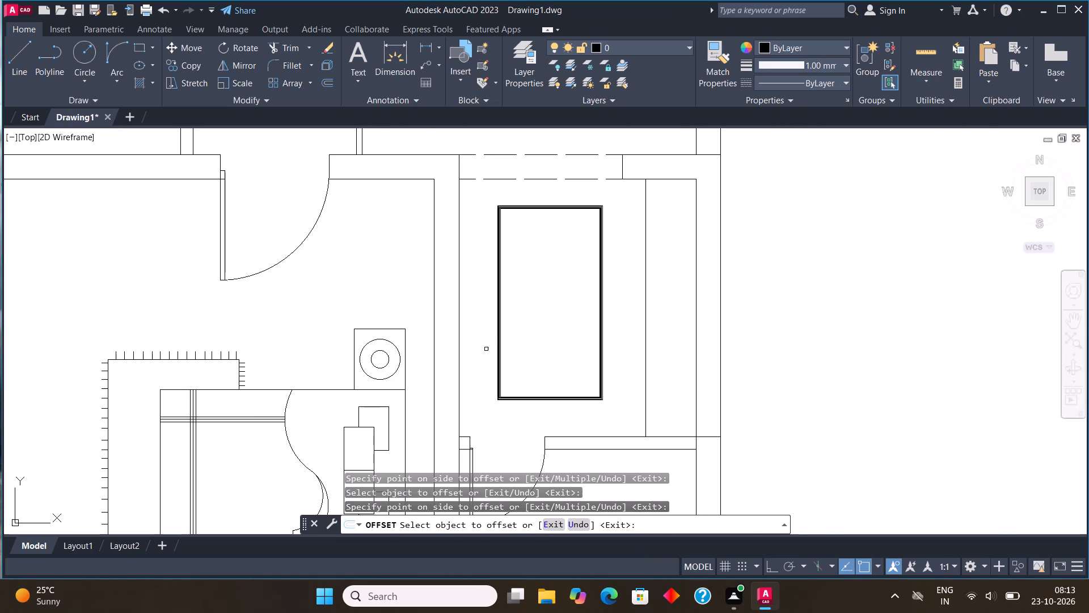
{"action": "scroll", "coordinate": [566, 402], "scroll_direction": "up", "scroll_amount": 5}
{"action": "scroll", "coordinate": [547, 391], "scroll_direction": "down", "scroll_amount": 4}
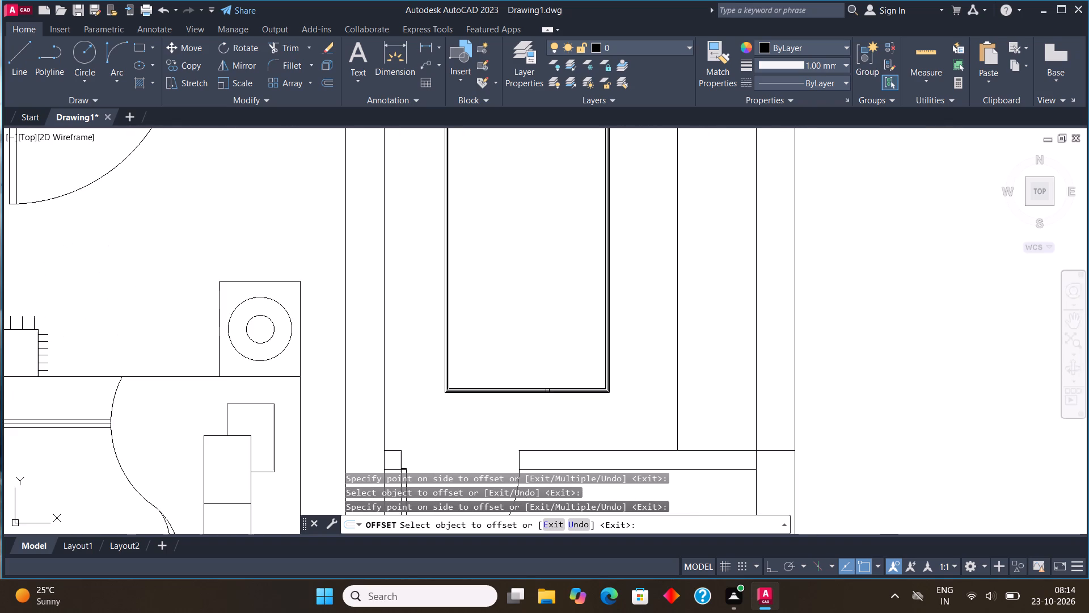
{"action": "key", "text": "Escape"}
Draw a three-sided orthogonal line outline projecting outside the west exterior wall of the small room directly above the bedroom.
{"action": "scroll", "coordinate": [572, 395], "scroll_direction": "down", "scroll_amount": 2}
{"action": "middle_click_drag", "start_coordinate": [593, 393], "coordinate": [620, 377]}
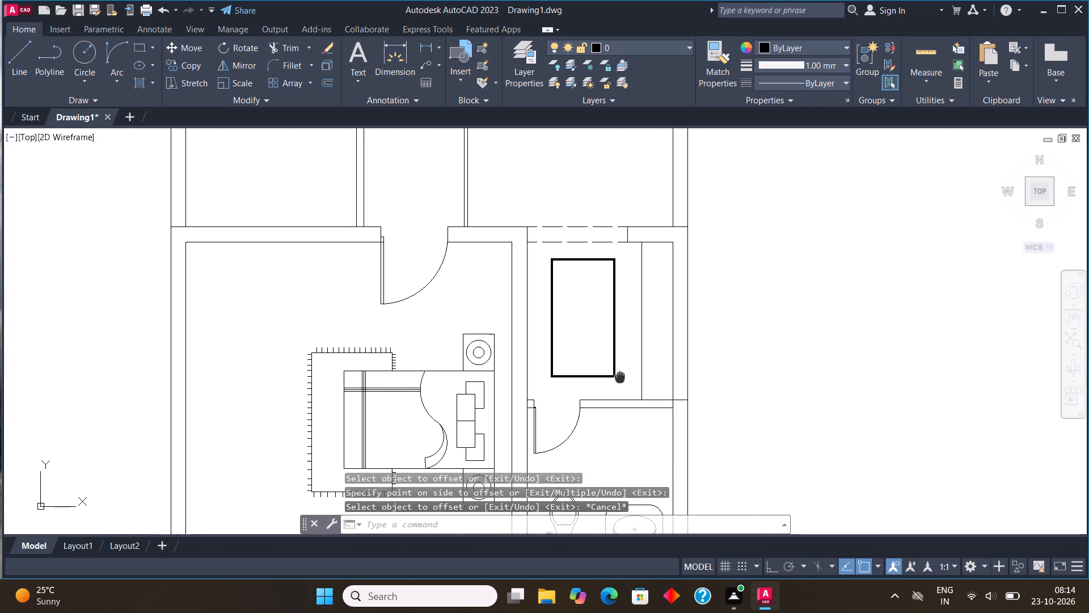
{"action": "middle_click_drag", "start_coordinate": [620, 377], "coordinate": [621, 377]}
{"action": "scroll", "coordinate": [621, 376], "scroll_direction": "down", "scroll_amount": 2}
{"action": "middle_click_drag", "start_coordinate": [608, 345], "coordinate": [616, 370]}
{"action": "scroll", "coordinate": [614, 363], "scroll_direction": "up", "scroll_amount": 1}
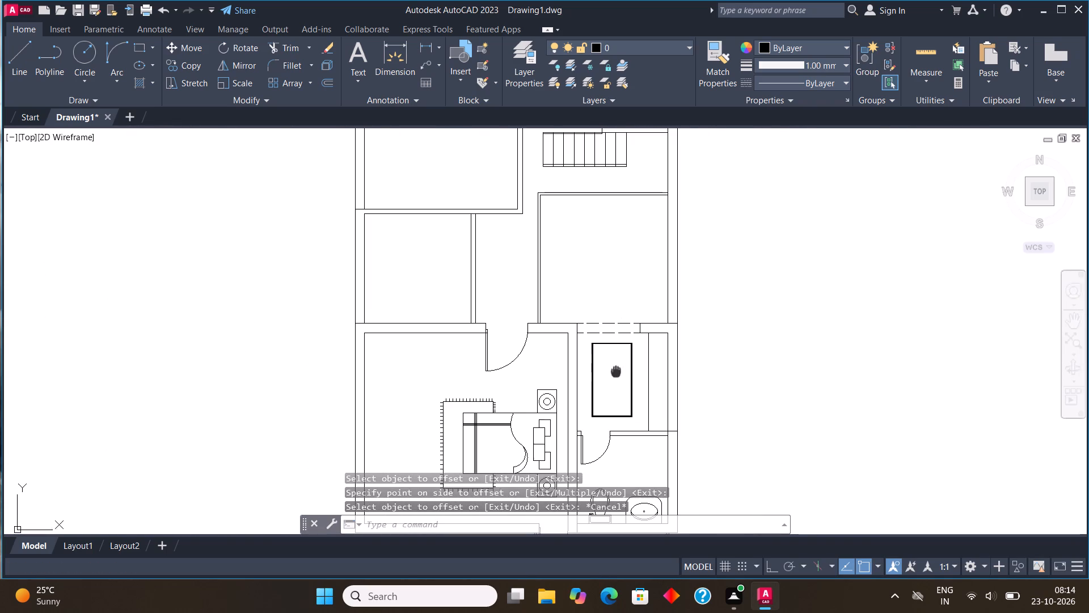
{"action": "middle_click_drag", "start_coordinate": [362, 329], "coordinate": [386, 343]}
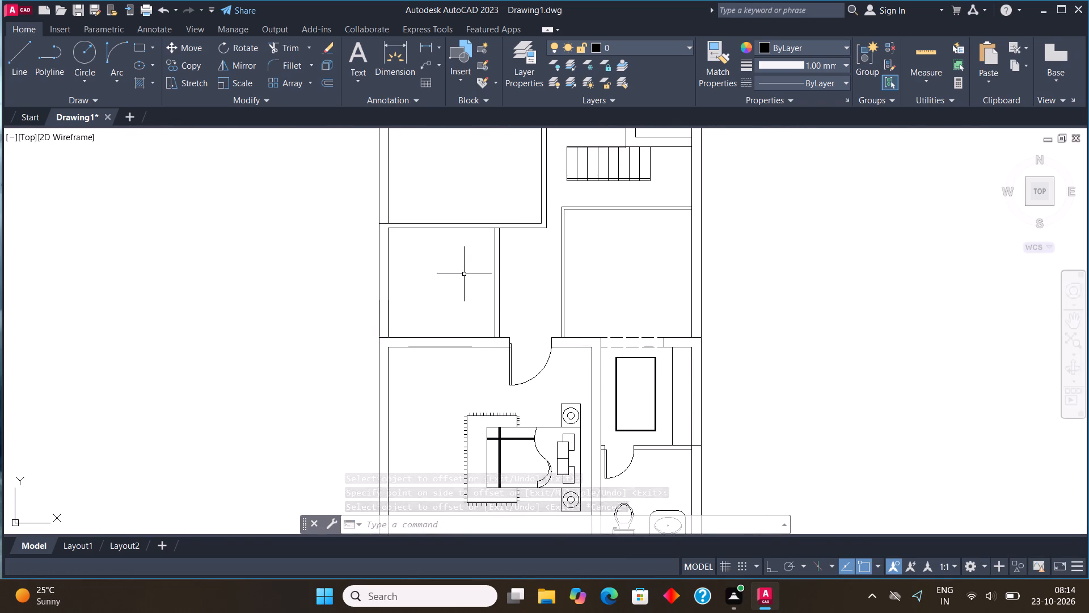
{"action": "scroll", "coordinate": [468, 268], "scroll_direction": "up", "scroll_amount": 1}
{"action": "middle_click_drag", "start_coordinate": [468, 268], "coordinate": [469, 323]}
{"action": "left_click", "coordinate": [20, 52]}
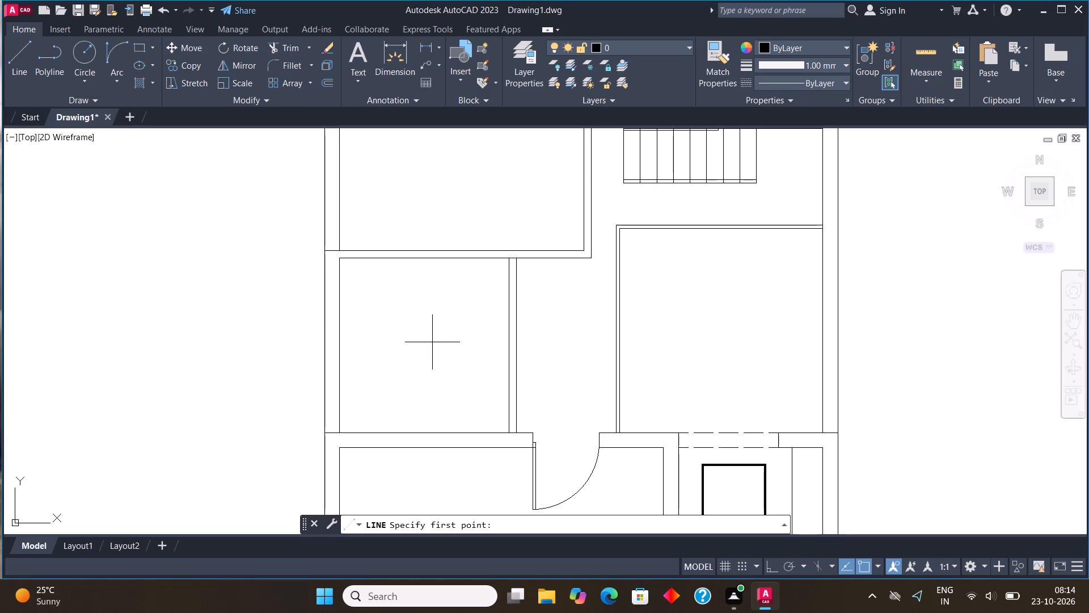
{"action": "key", "text": "Escape"}
{"action": "left_click", "coordinate": [15, 72]}
{"action": "middle_click_drag", "start_coordinate": [320, 255], "coordinate": [453, 268]}
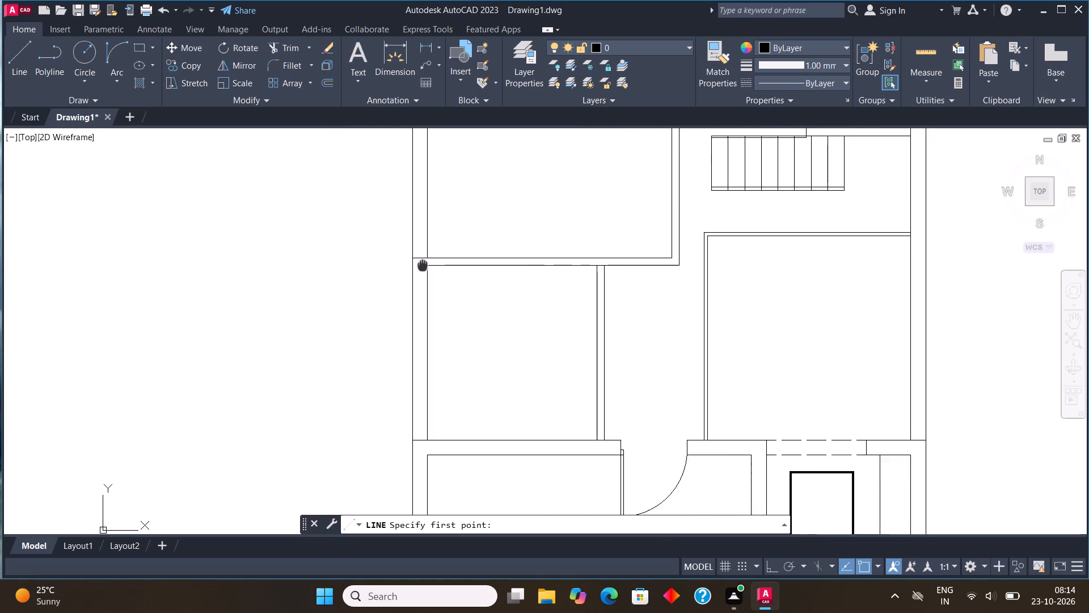
{"action": "middle_click_drag", "start_coordinate": [453, 268], "coordinate": [522, 279]}
{"action": "left_click", "coordinate": [542, 472]}
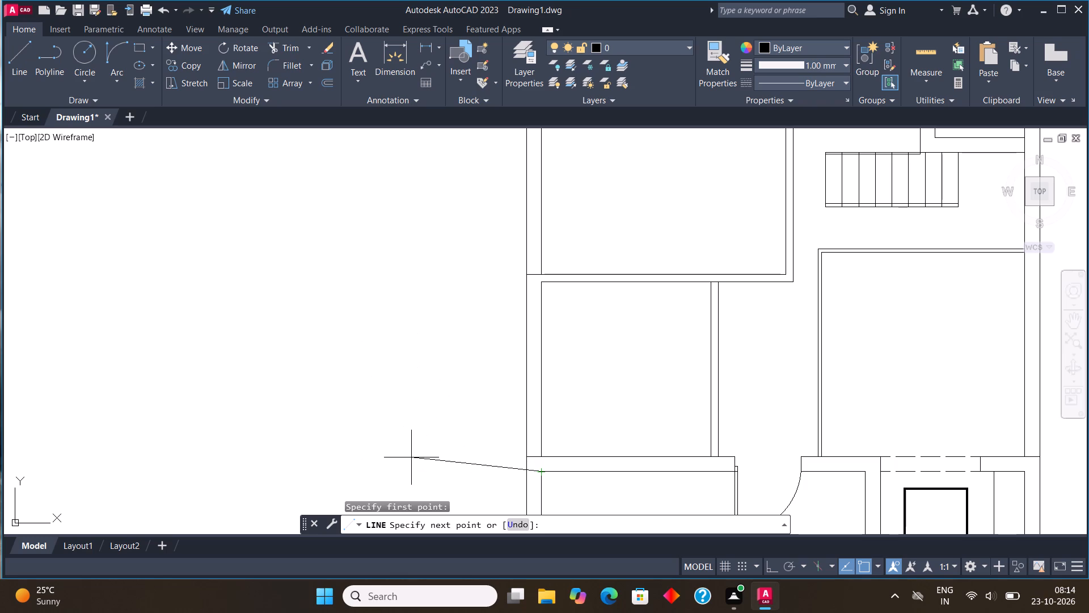
{"action": "key", "text": "F8"}
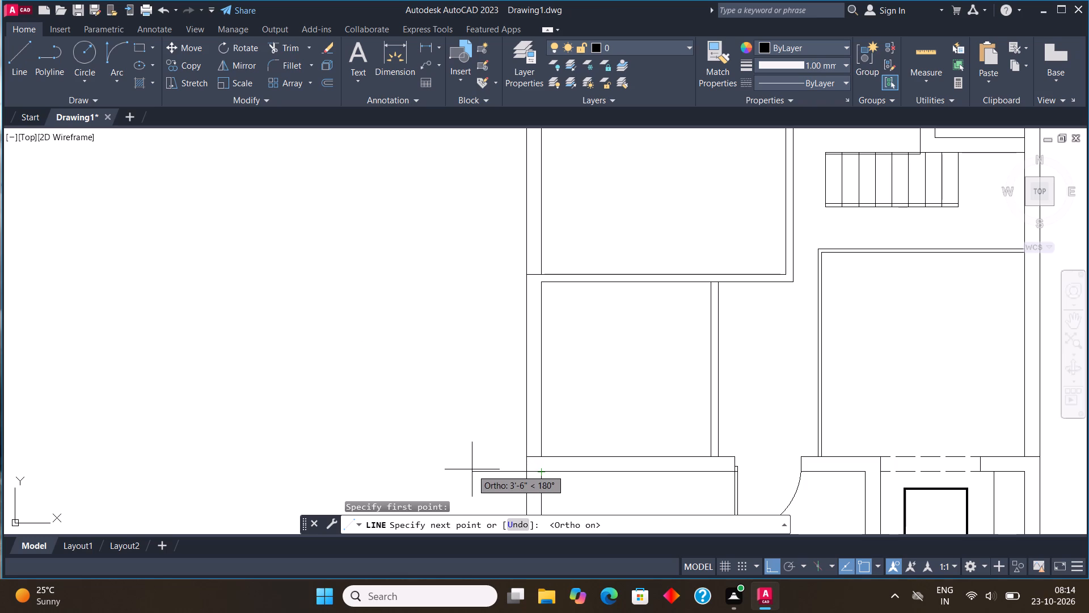
{"action": "left_click", "coordinate": [485, 467]}
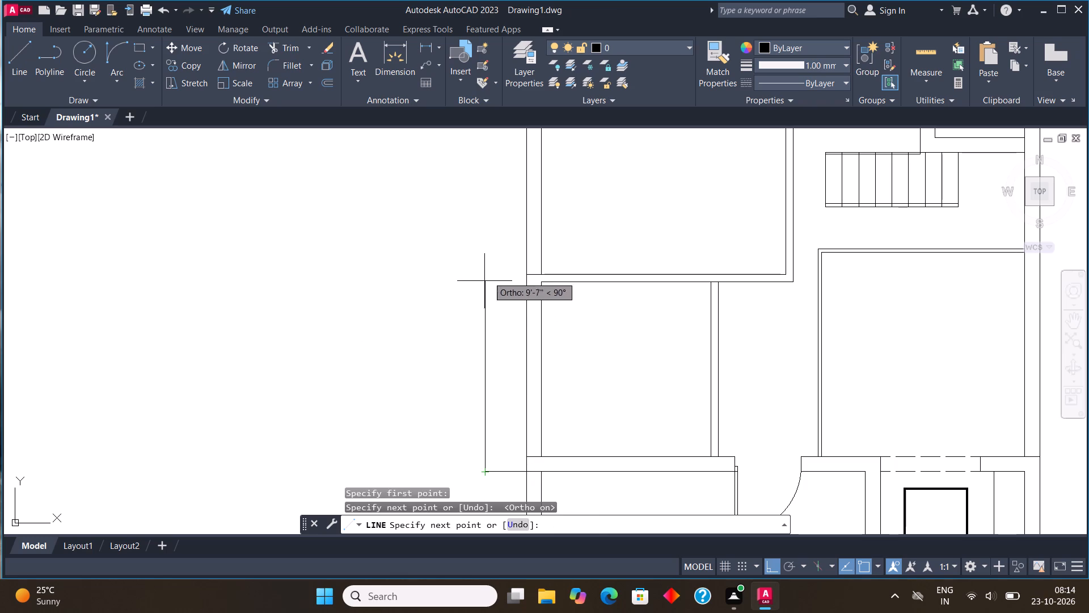
{"action": "left_click", "coordinate": [495, 276]}
{"action": "left_click", "coordinate": [527, 275]}
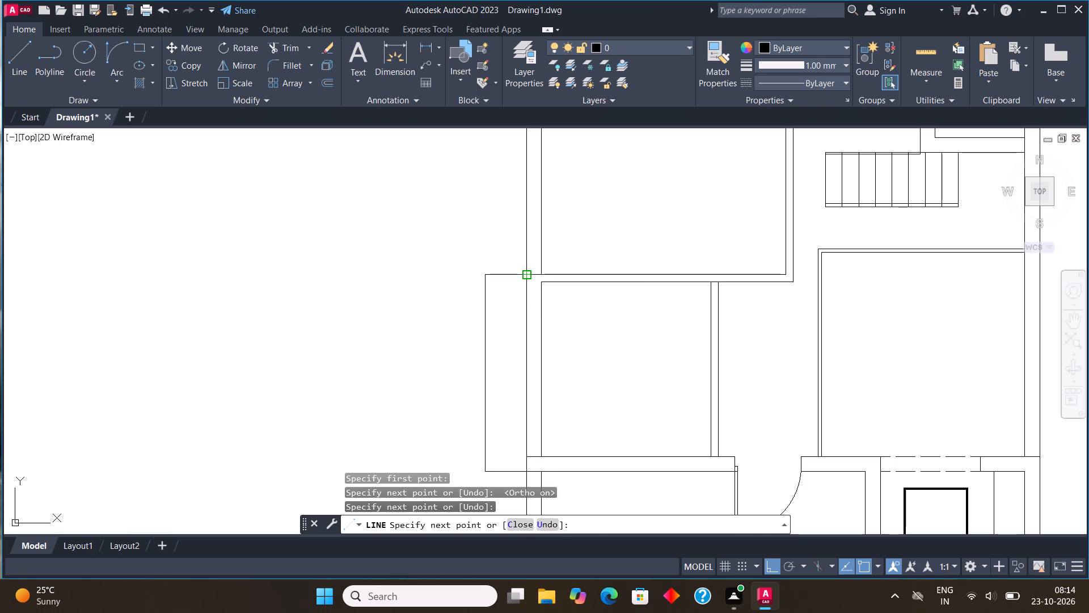
{"action": "key", "text": "Escape"}
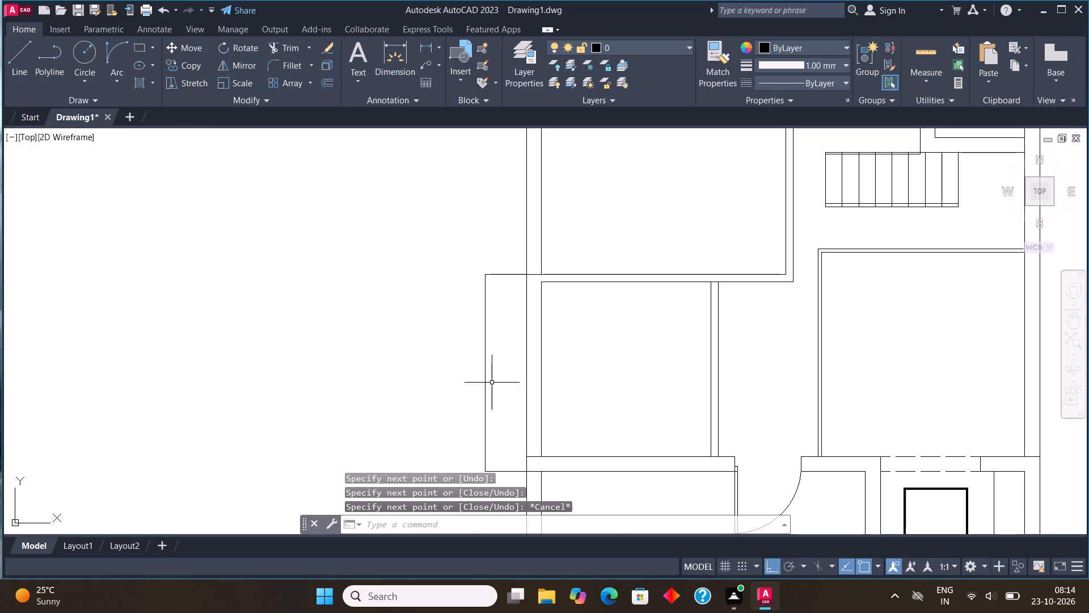
Offset the projection's vertical line inward by 9" to give its outer wall thickness.
{"action": "left_click", "coordinate": [498, 382]}
{"action": "left_click", "coordinate": [484, 345]}
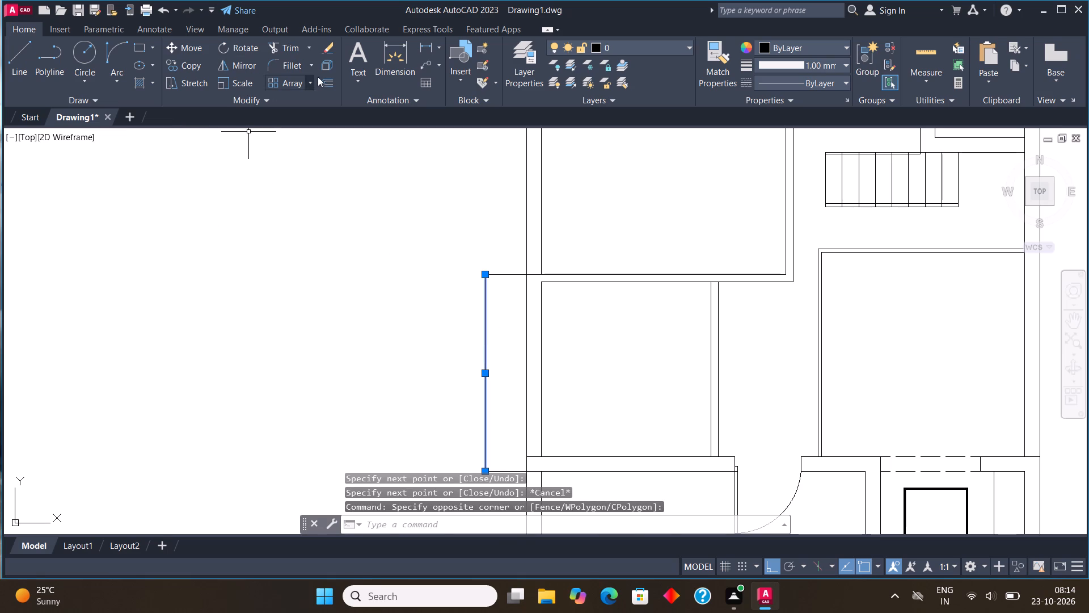
{"action": "left_click", "coordinate": [324, 87]}
{"action": "left_click", "coordinate": [485, 375]}
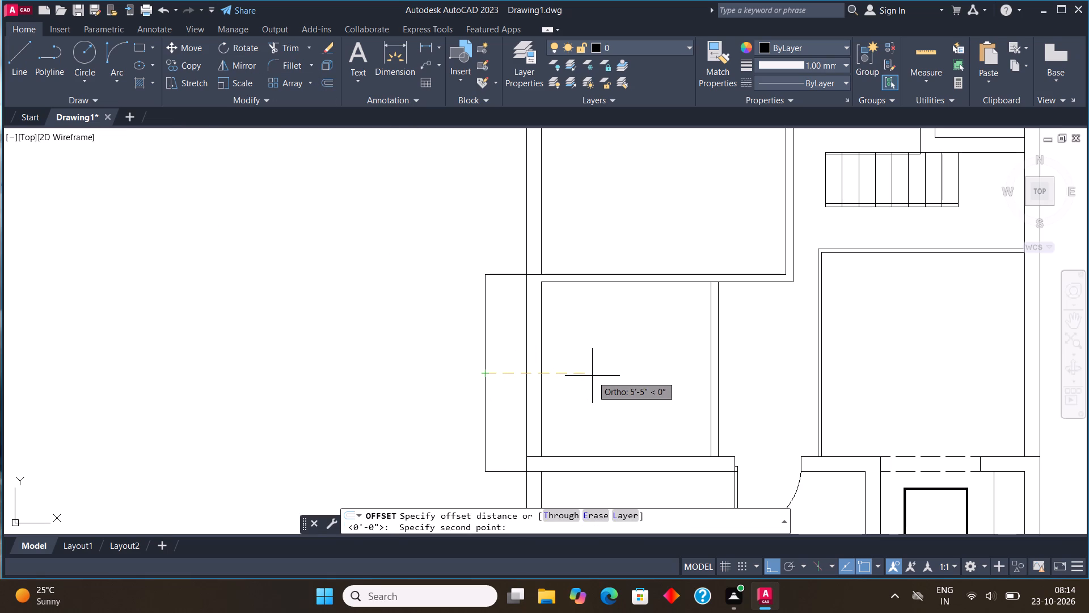
{"action": "type", "text": "9\""}
{"action": "key", "text": "Return"}
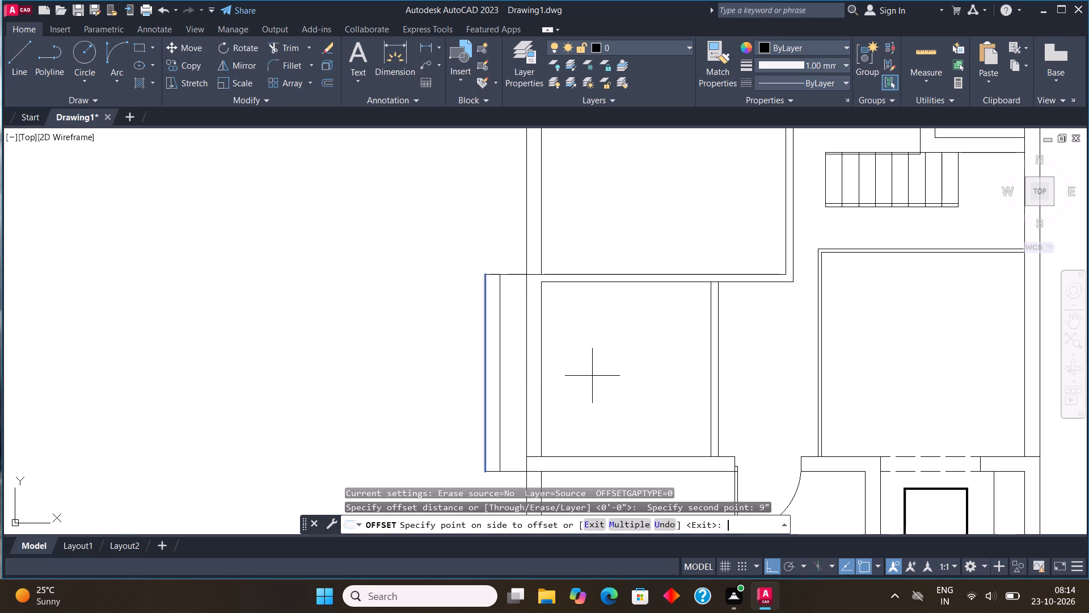
{"action": "left_click", "coordinate": [614, 399]}
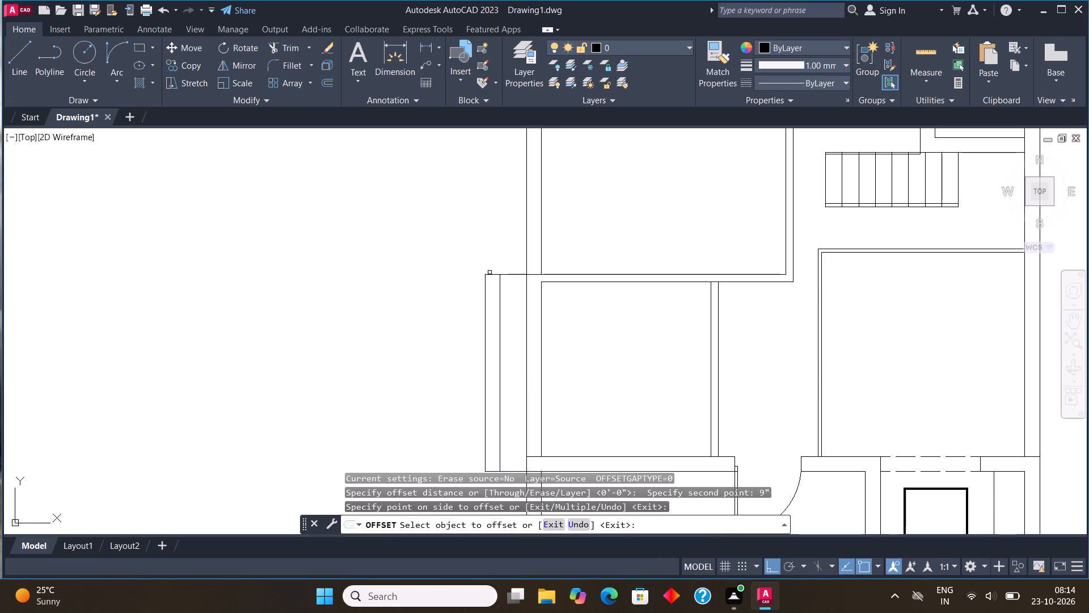
{"action": "key", "text": "Escape"}
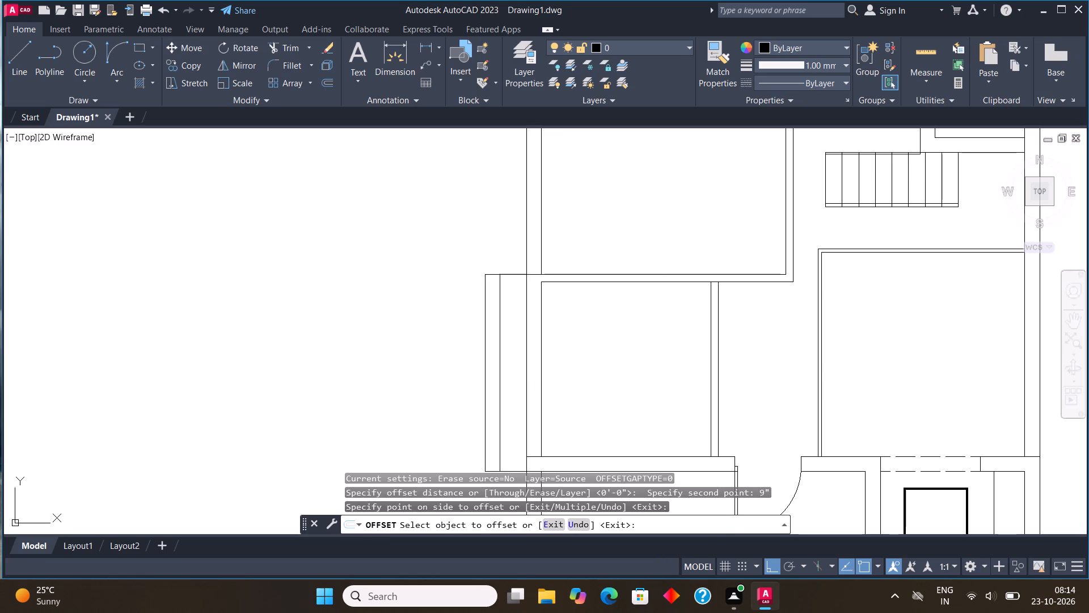
Offset the projection's upper and lower horizontal lines inward by 4.5" to form its side walls.
{"action": "left_click", "coordinate": [512, 276]}
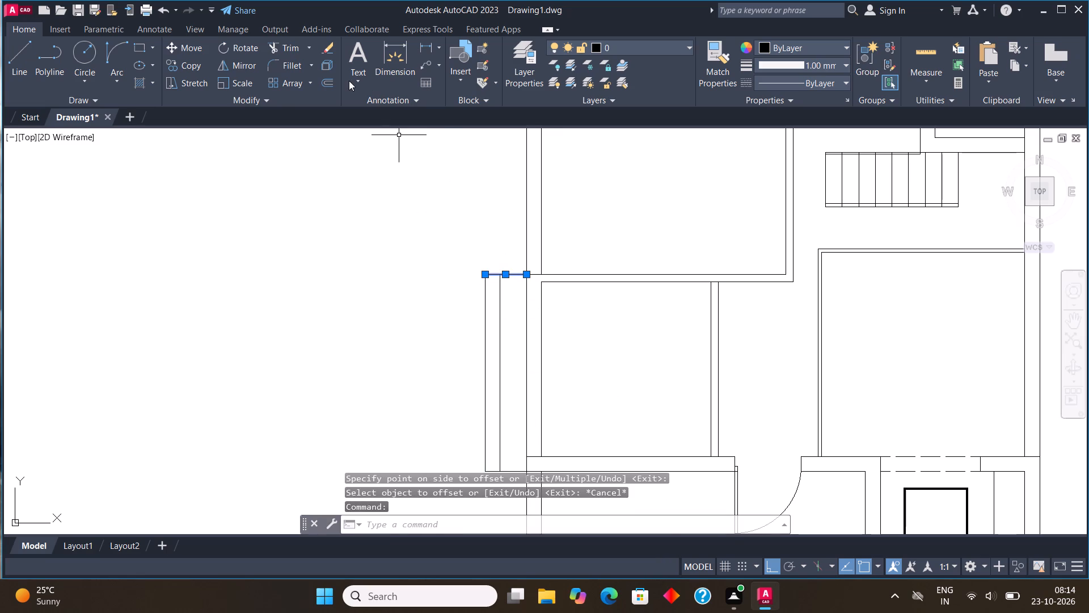
{"action": "left_click", "coordinate": [320, 82]}
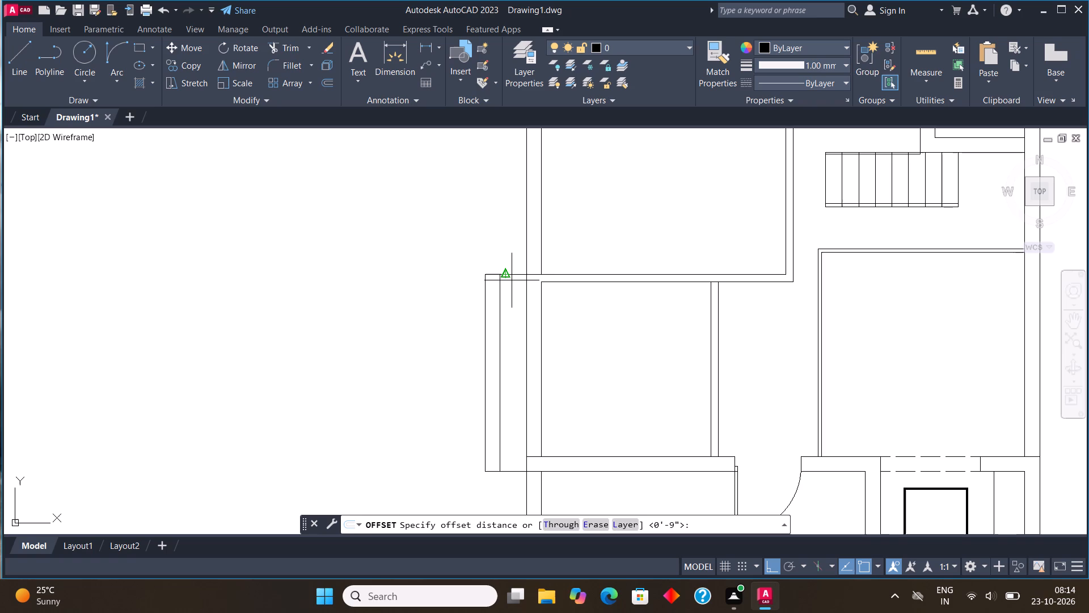
{"action": "left_click", "coordinate": [512, 280]}
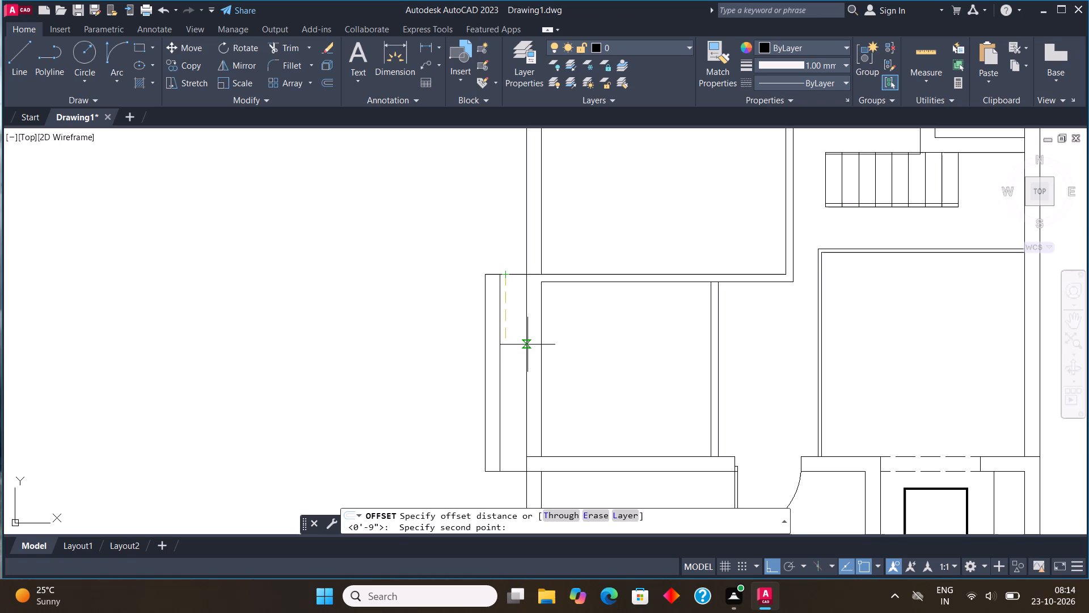
{"action": "type", "text": "4.5\""}
{"action": "key", "text": "Return"}
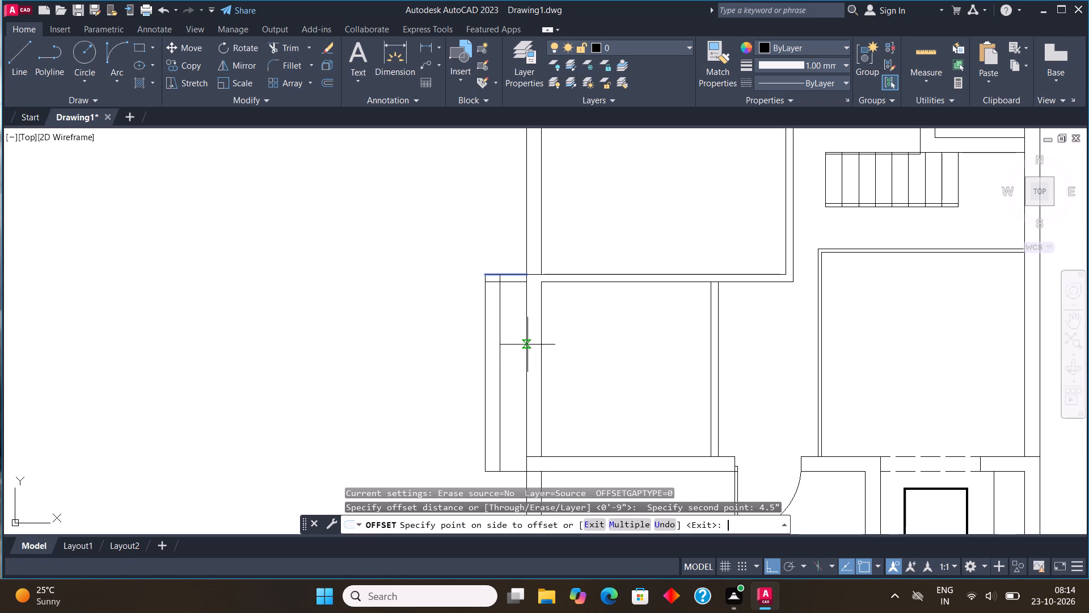
{"action": "left_click", "coordinate": [520, 381]}
{"action": "left_click", "coordinate": [505, 471]}
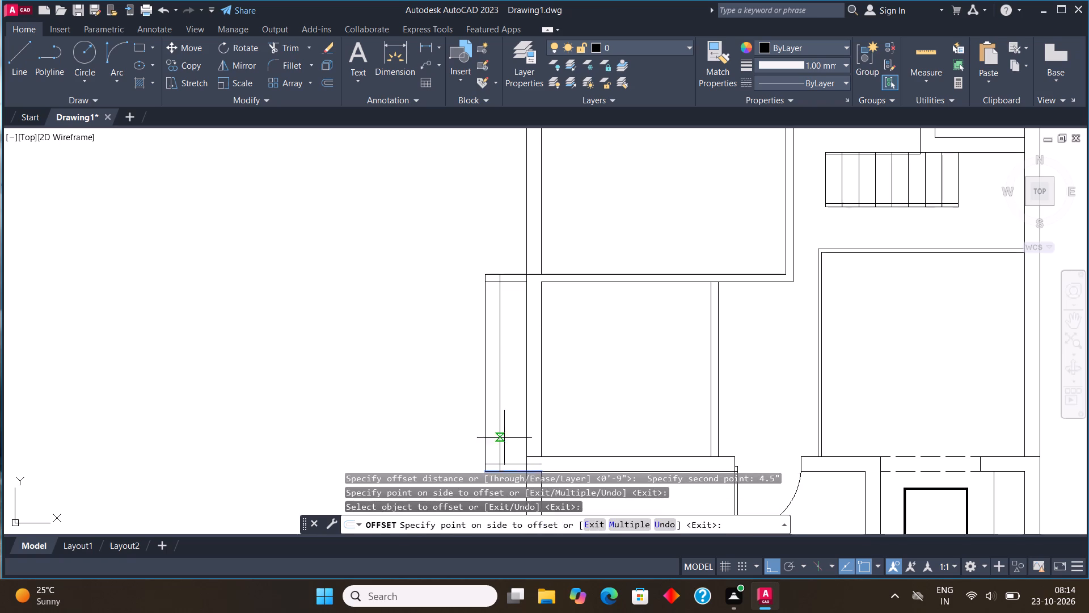
{"action": "left_click", "coordinate": [503, 429]}
{"action": "middle_click_drag", "start_coordinate": [493, 401], "coordinate": [471, 361]}
{"action": "key", "text": "Escape"}
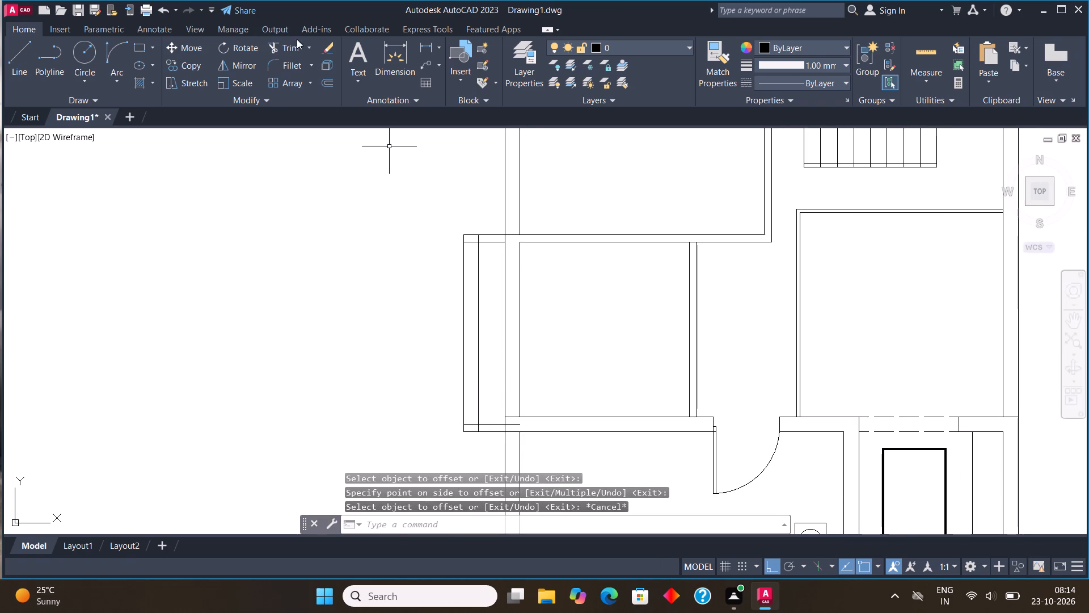
Trim the overlapping line ends at the projection's lower and upper outer corners and the lower inner line's end inside the old wall.
{"action": "left_click", "coordinate": [297, 39]}
{"action": "key", "text": "Escape"}
{"action": "left_click", "coordinate": [292, 47]}
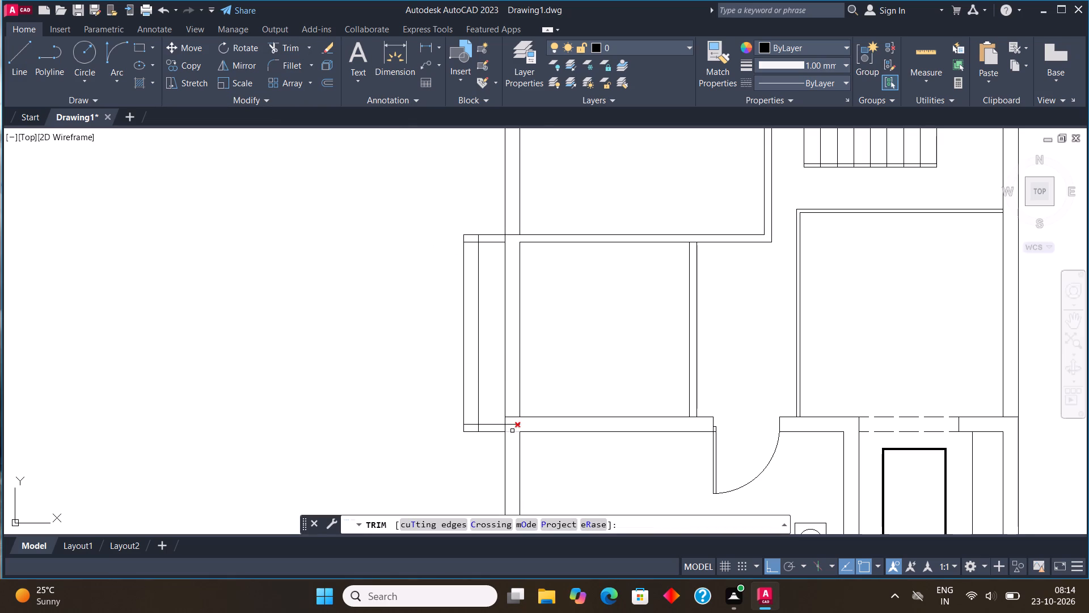
{"action": "left_click", "coordinate": [512, 426]}
{"action": "left_click", "coordinate": [473, 425]}
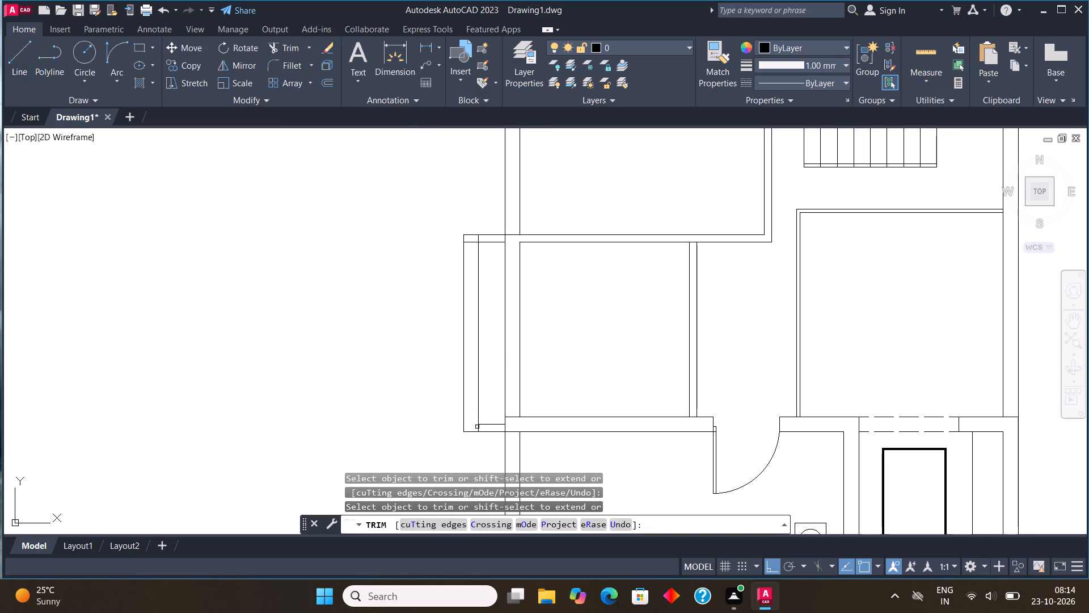
{"action": "left_click", "coordinate": [478, 427]}
{"action": "scroll", "coordinate": [467, 225], "scroll_direction": "up", "scroll_amount": 3}
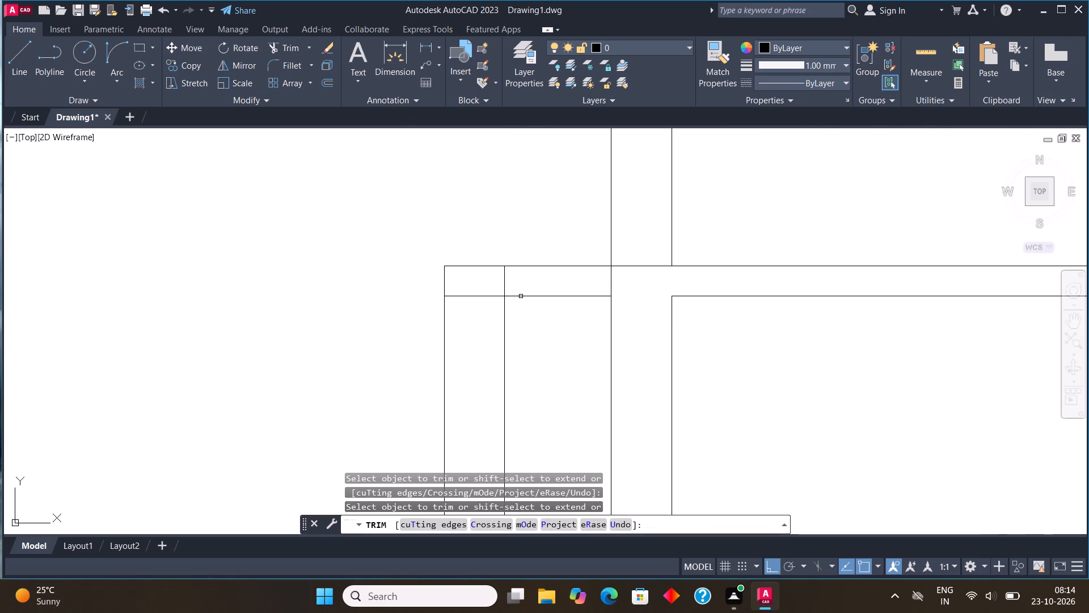
{"action": "left_click_drag", "start_coordinate": [512, 276], "coordinate": [478, 349]}
Trim away both old exterior wall lines between the small room and the projection to open them into one space.
{"action": "scroll", "coordinate": [451, 223], "scroll_direction": "down", "scroll_amount": 1}
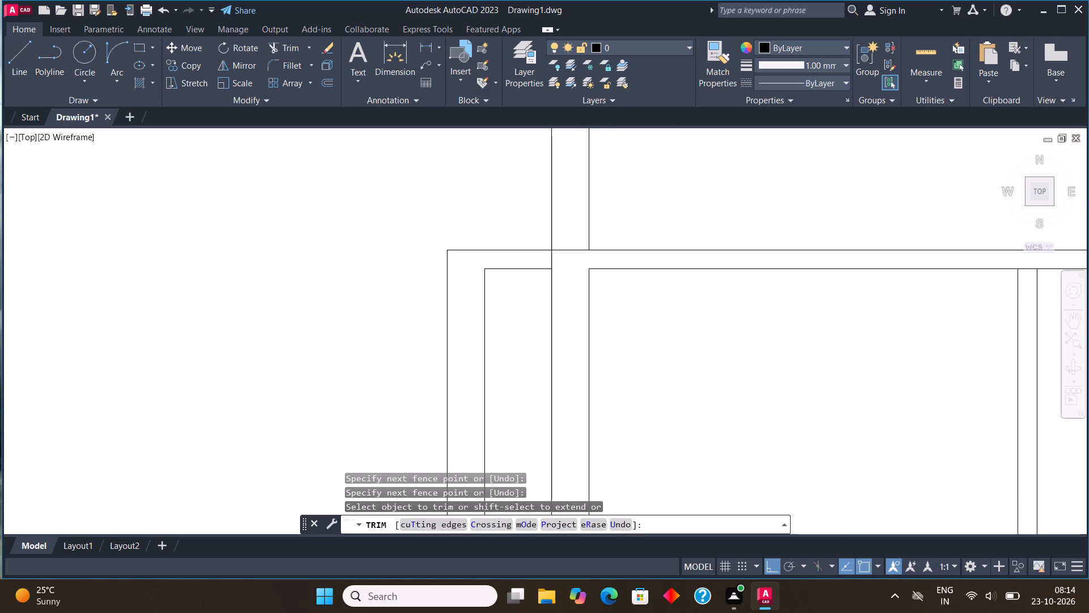
{"action": "scroll", "coordinate": [451, 223], "scroll_direction": "down", "scroll_amount": 1}
{"action": "scroll", "coordinate": [565, 320], "scroll_direction": "down", "scroll_amount": 1}
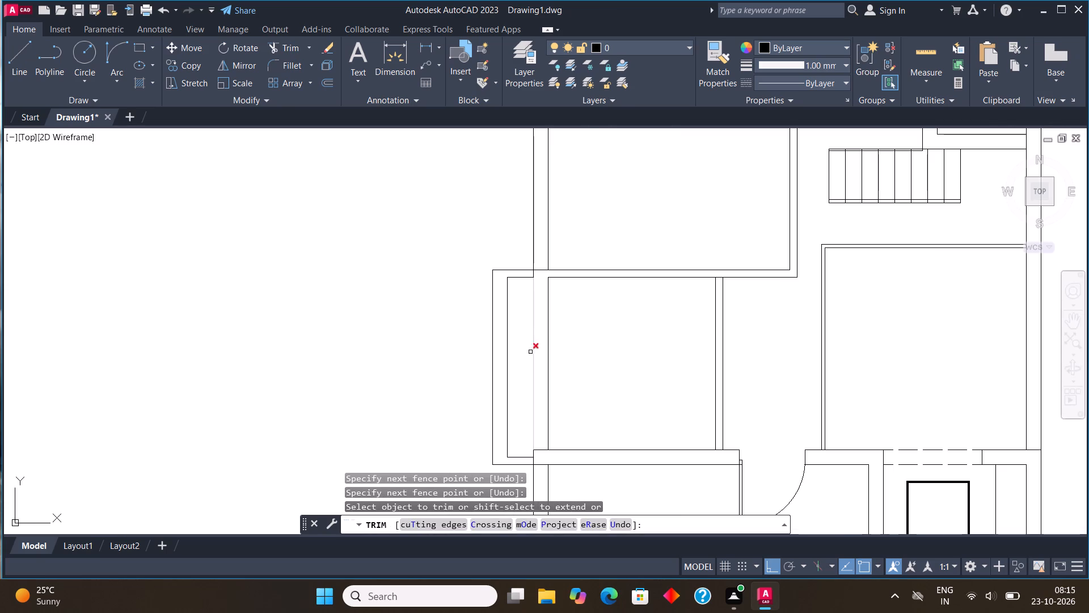
{"action": "left_click_drag", "start_coordinate": [528, 349], "coordinate": [564, 354]}
{"action": "key", "text": "Escape"}
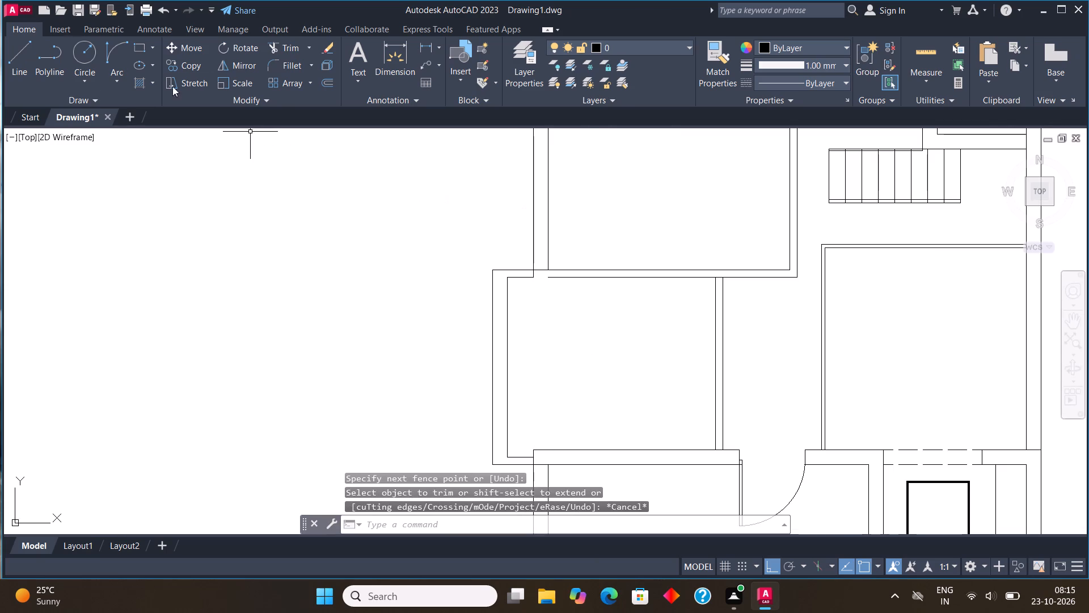
Draw a short line across the old wall to join the projection's upper inner line to the small room's upper wall.
{"action": "left_click", "coordinate": [10, 77]}
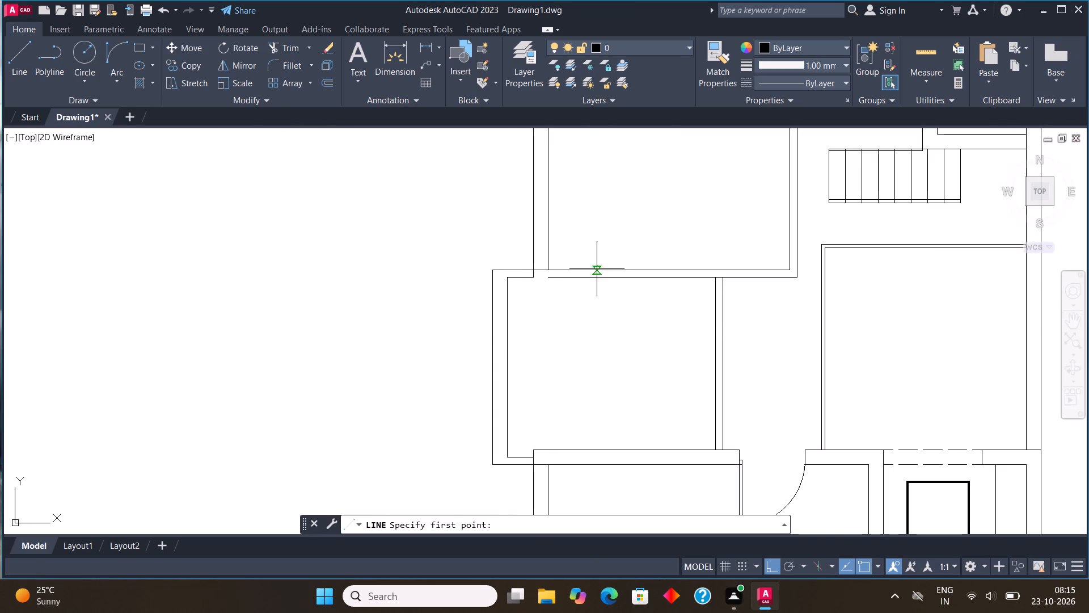
{"action": "scroll", "coordinate": [518, 271], "scroll_direction": "up", "scroll_amount": 2}
{"action": "left_click", "coordinate": [545, 285]}
{"action": "left_click", "coordinate": [590, 285]}
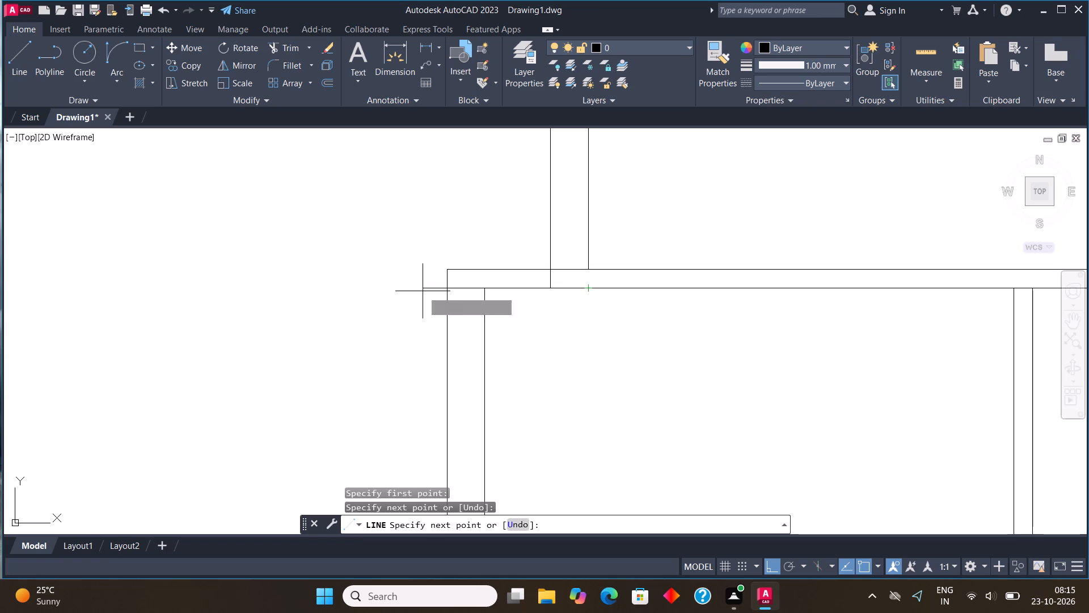
{"action": "key", "text": "Escape"}
{"action": "scroll", "coordinate": [286, 285], "scroll_direction": "down", "scroll_amount": 4}
{"action": "scroll", "coordinate": [371, 264], "scroll_direction": "up", "scroll_amount": 3}
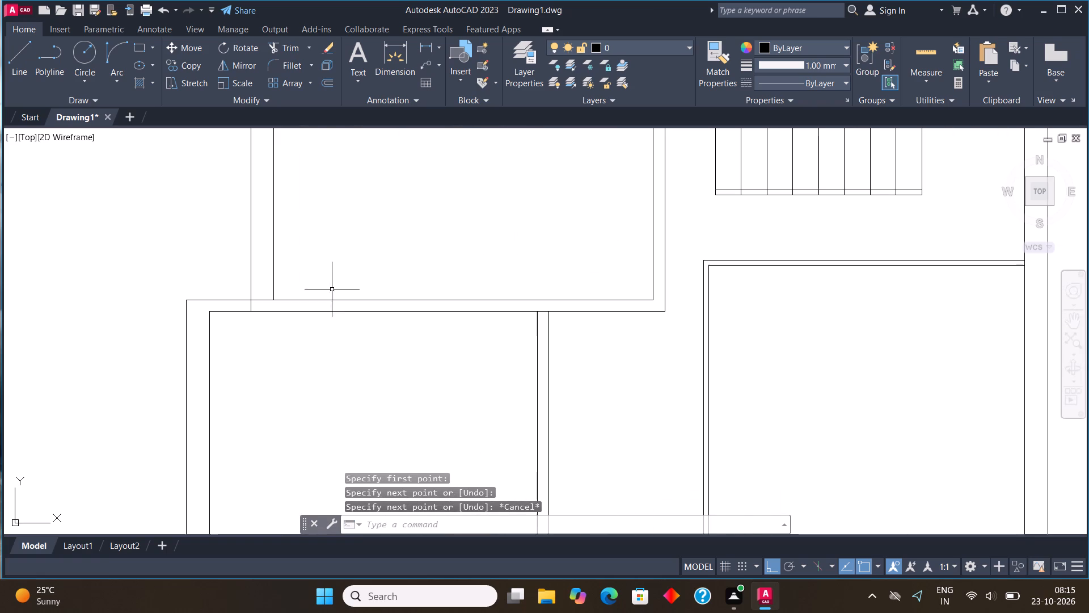
Trim the leftover line segments where the vertical exterior wall meets the projection's upper wall, opening the wall junction.
{"action": "left_click", "coordinate": [279, 43]}
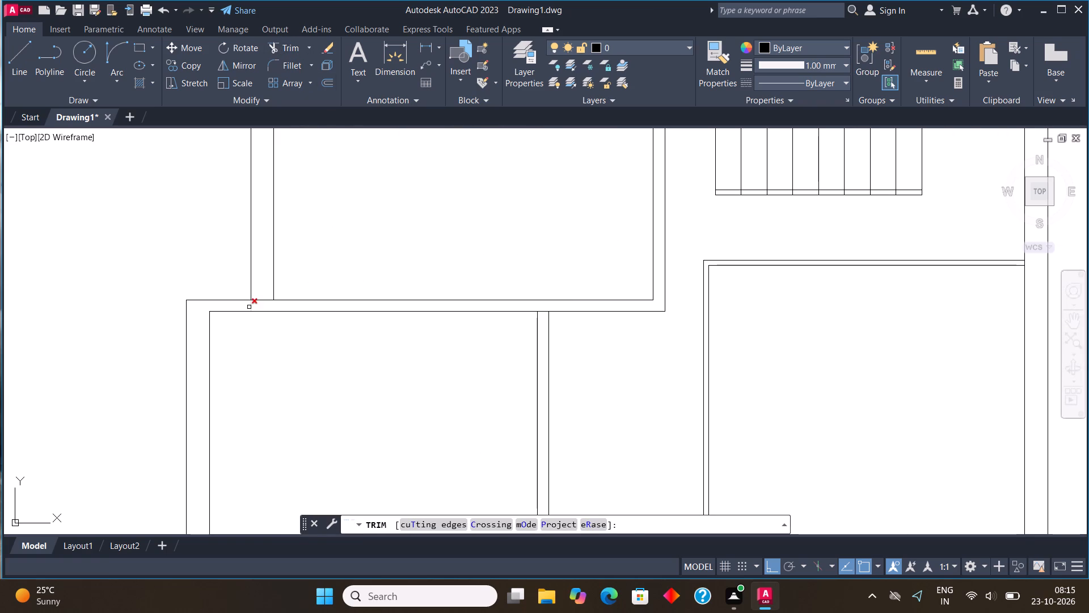
{"action": "left_click", "coordinate": [249, 307]}
{"action": "left_click", "coordinate": [265, 294]}
{"action": "left_click", "coordinate": [262, 305]}
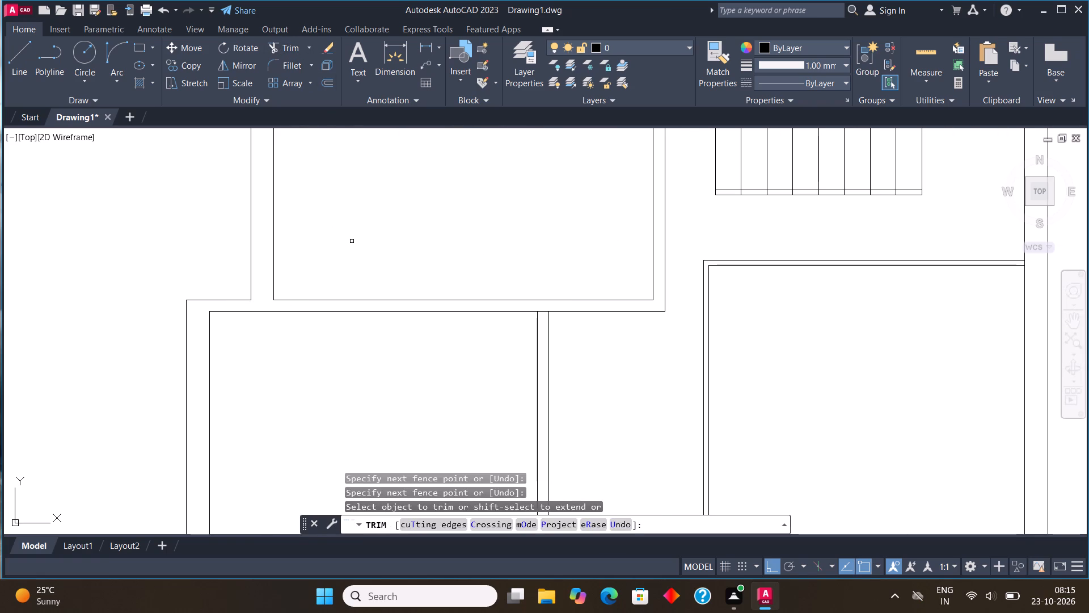
{"action": "scroll", "coordinate": [364, 236], "scroll_direction": "down", "scroll_amount": 2}
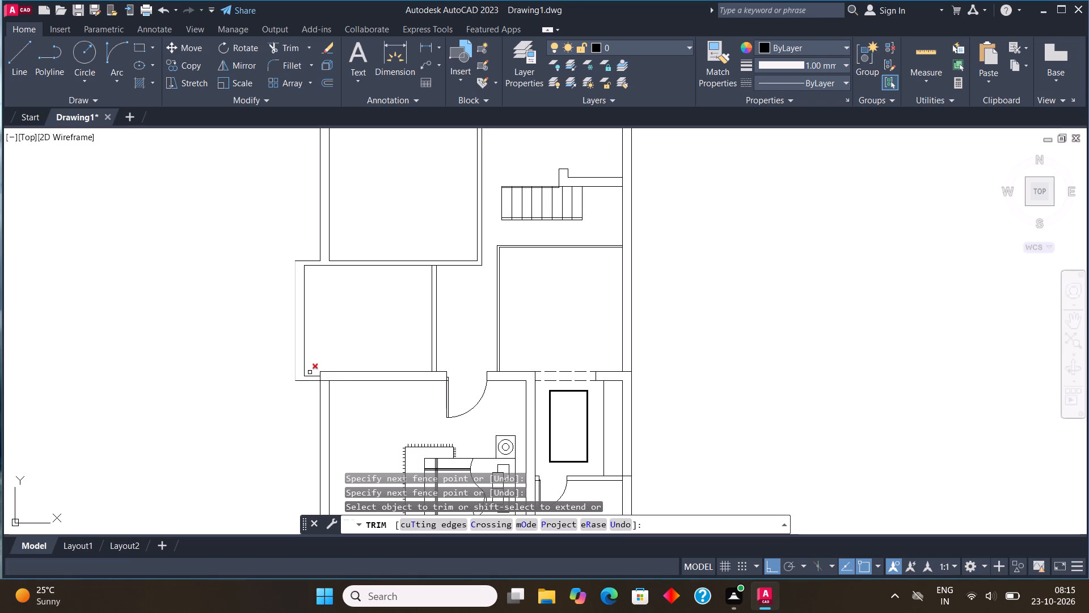
{"action": "key", "text": "Escape"}
Draw a vertical line across the small room, from its lower wall to its upper wall, near the projection.
{"action": "scroll", "coordinate": [346, 320], "scroll_direction": "up", "scroll_amount": 1}
{"action": "middle_click", "coordinate": [346, 321]}
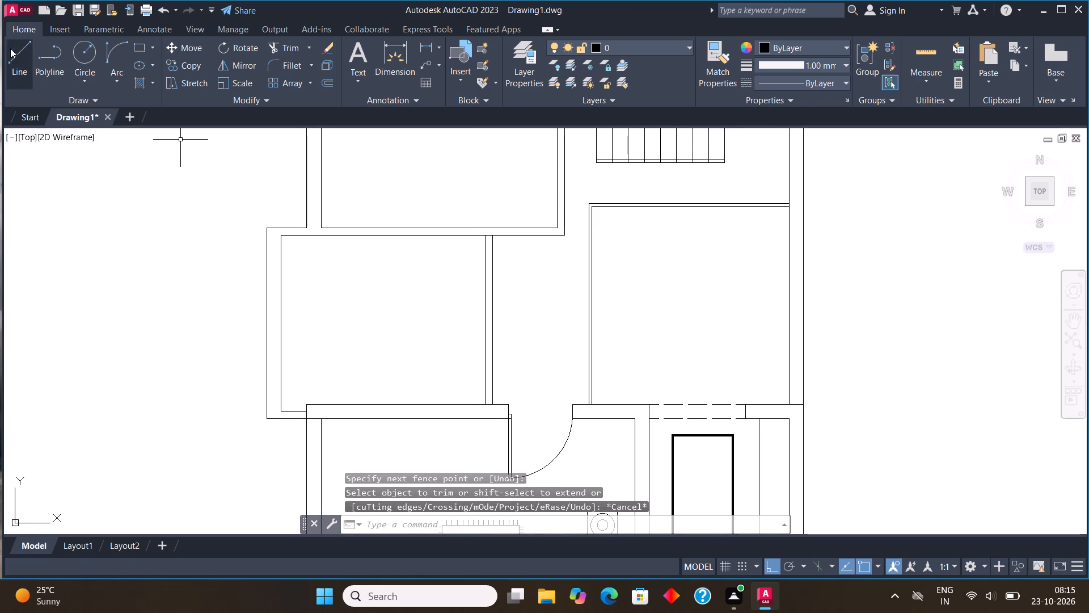
{"action": "left_click", "coordinate": [14, 58]}
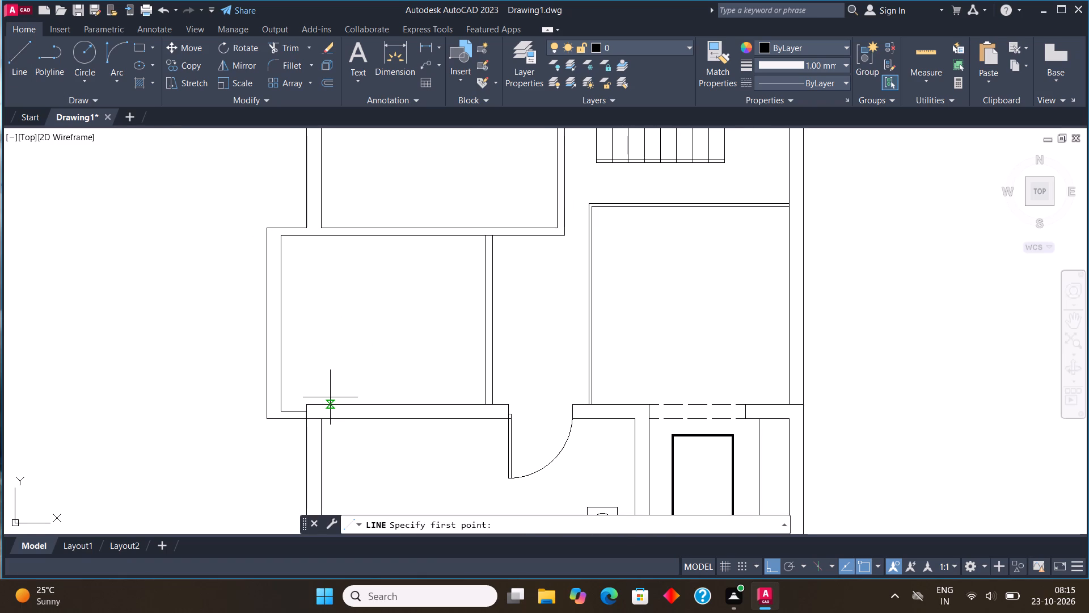
{"action": "left_click", "coordinate": [330, 397]}
{"action": "left_click", "coordinate": [331, 242]}
{"action": "key", "text": "Escape"}
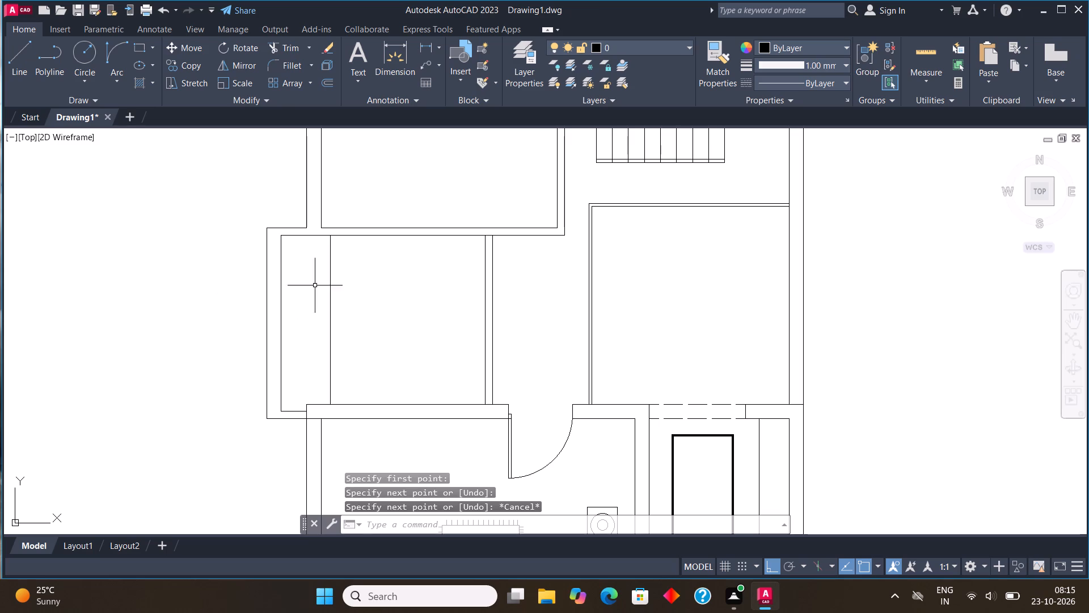
Draw a freehand rectangle inside the small room, between the new vertical line and the partition wall.
{"action": "left_click", "coordinate": [138, 54]}
{"action": "left_click", "coordinate": [352, 259]}
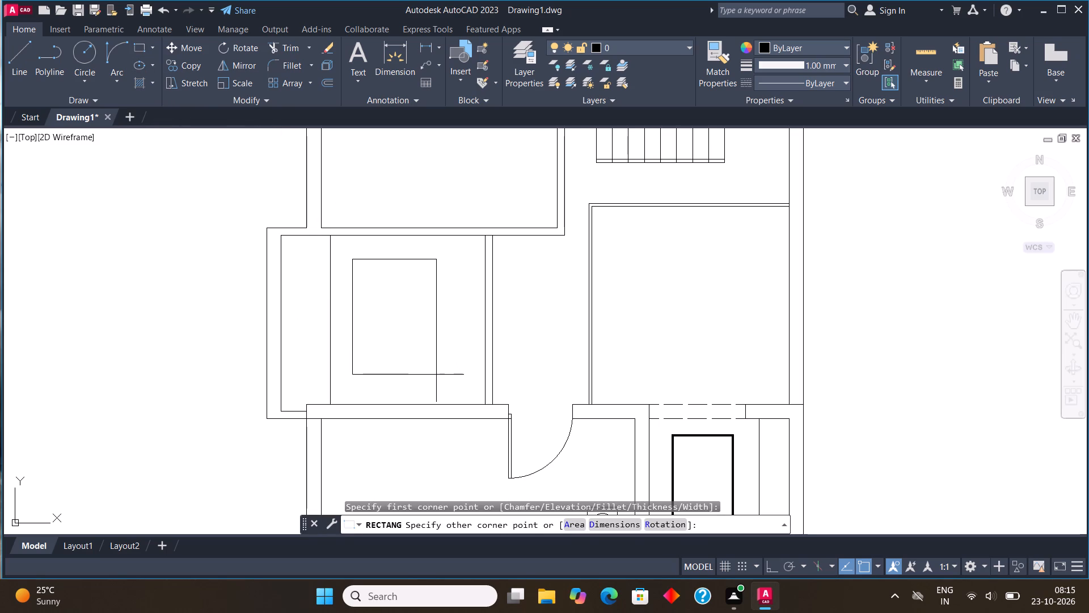
{"action": "left_click", "coordinate": [451, 386]}
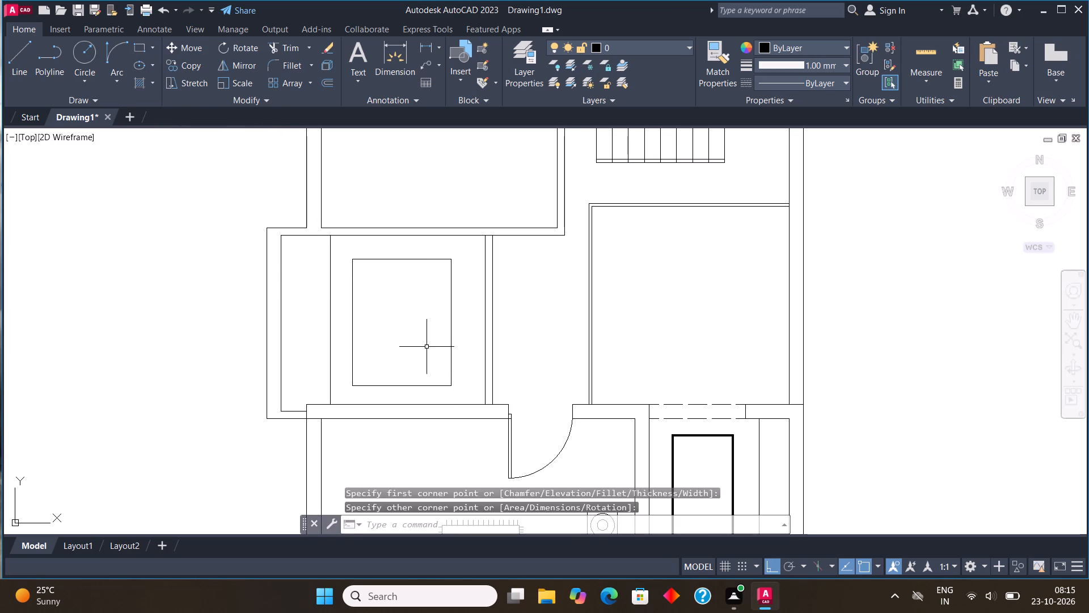
Offset the small room's rectangle outward three times in succession by 0.25" to form a multi-line border.
{"action": "left_click", "coordinate": [387, 264]}
{"action": "left_click", "coordinate": [377, 253]}
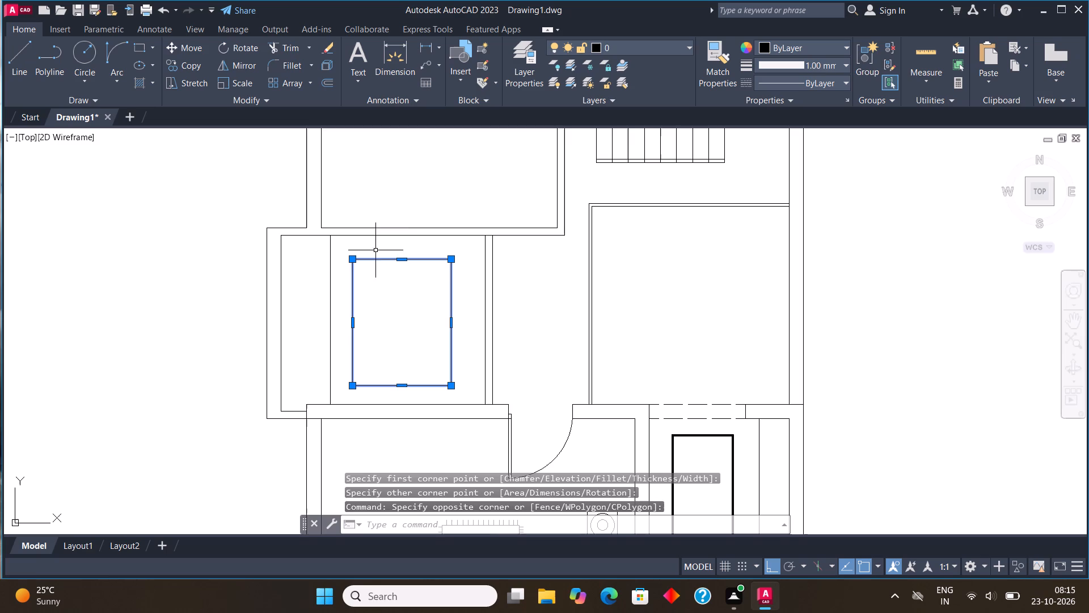
{"action": "left_click", "coordinate": [318, 80]}
{"action": "left_click", "coordinate": [323, 80]}
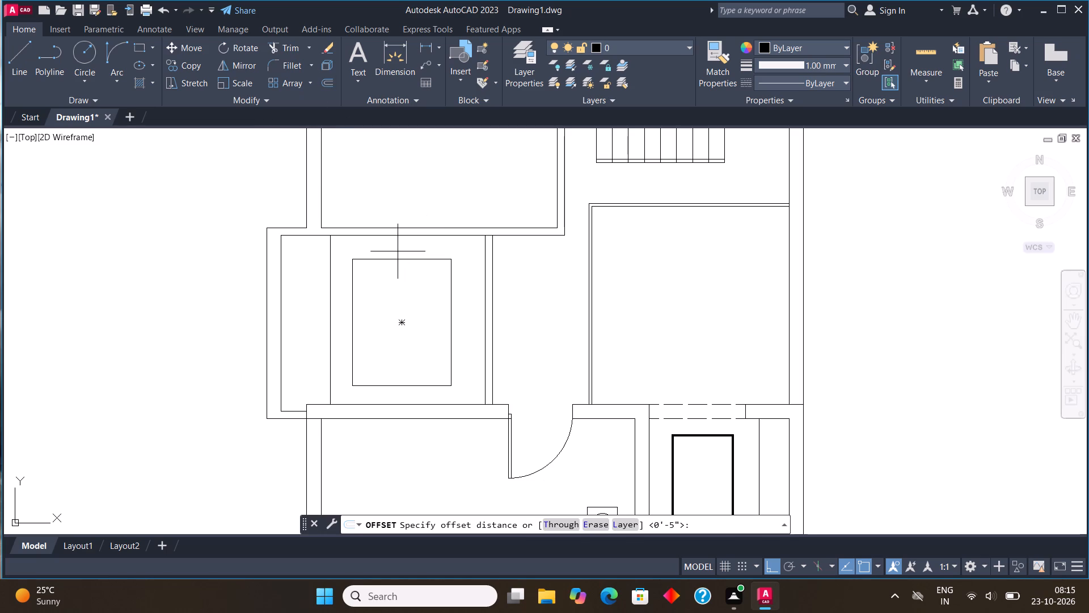
{"action": "left_click", "coordinate": [395, 258]}
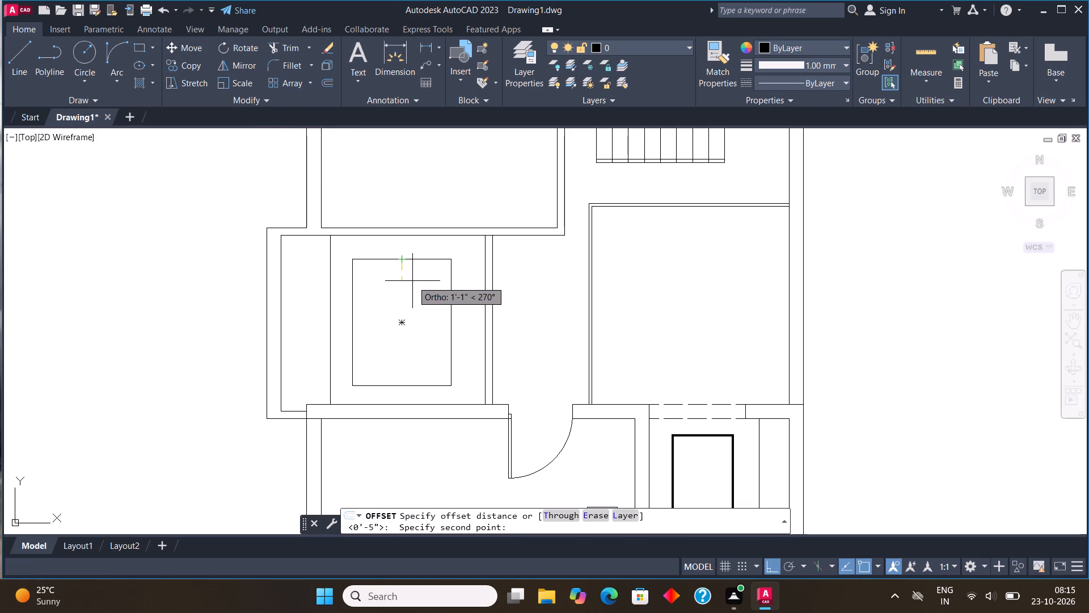
{"action": "type", "text": "0.25\""}
{"action": "key", "text": "Return"}
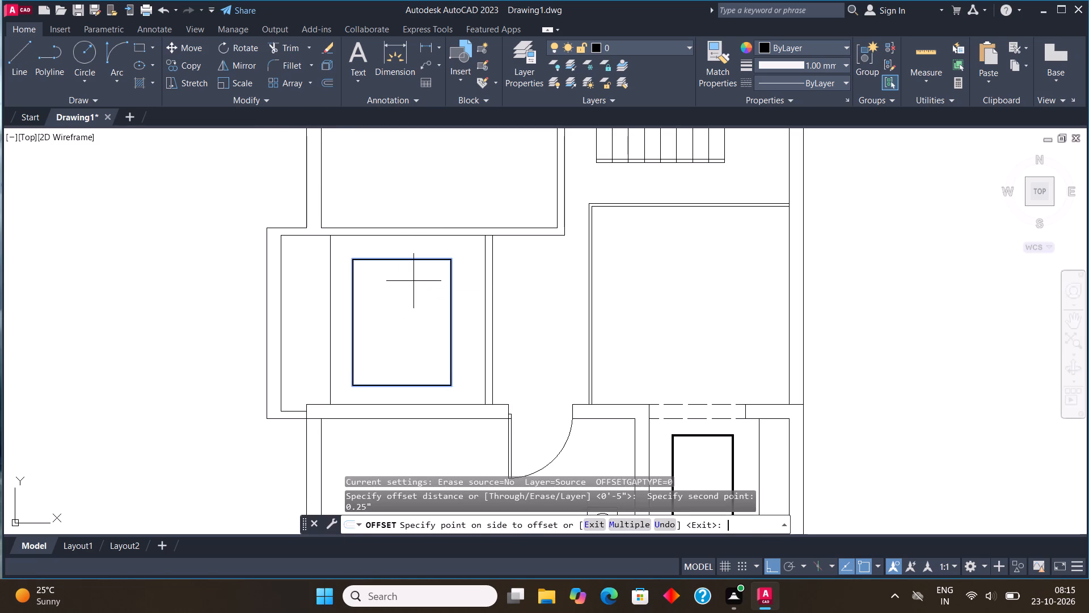
{"action": "left_click", "coordinate": [567, 441]}
{"action": "scroll", "coordinate": [395, 255], "scroll_direction": "up", "scroll_amount": 4}
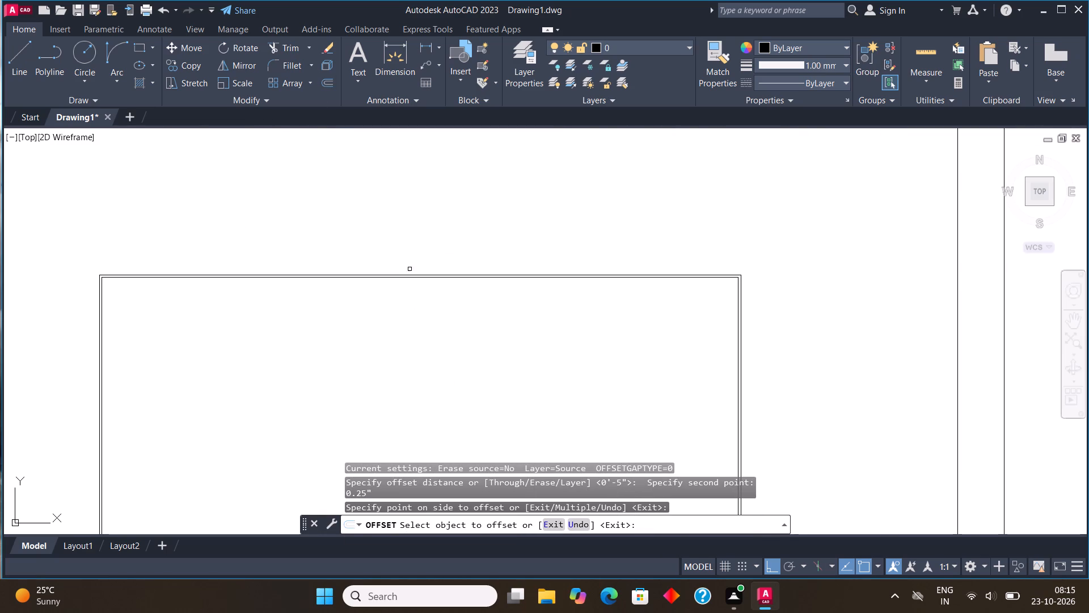
{"action": "left_click", "coordinate": [416, 275]}
{"action": "left_click", "coordinate": [413, 261]}
{"action": "left_click", "coordinate": [421, 271]}
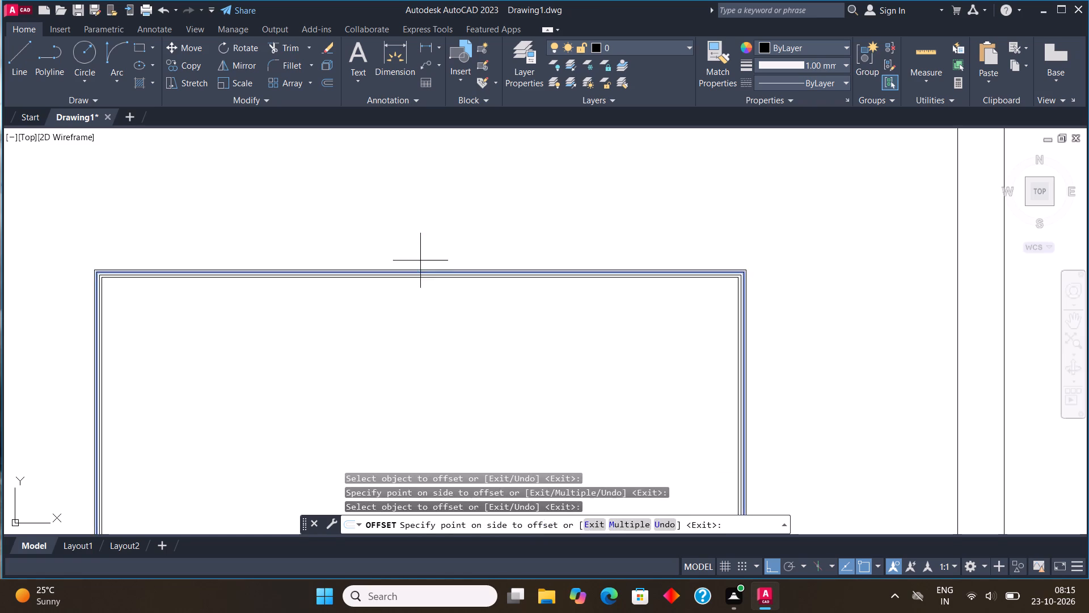
{"action": "left_click", "coordinate": [419, 245]}
{"action": "scroll", "coordinate": [350, 278], "scroll_direction": "down", "scroll_amount": 5}
{"action": "key", "text": "Escape"}
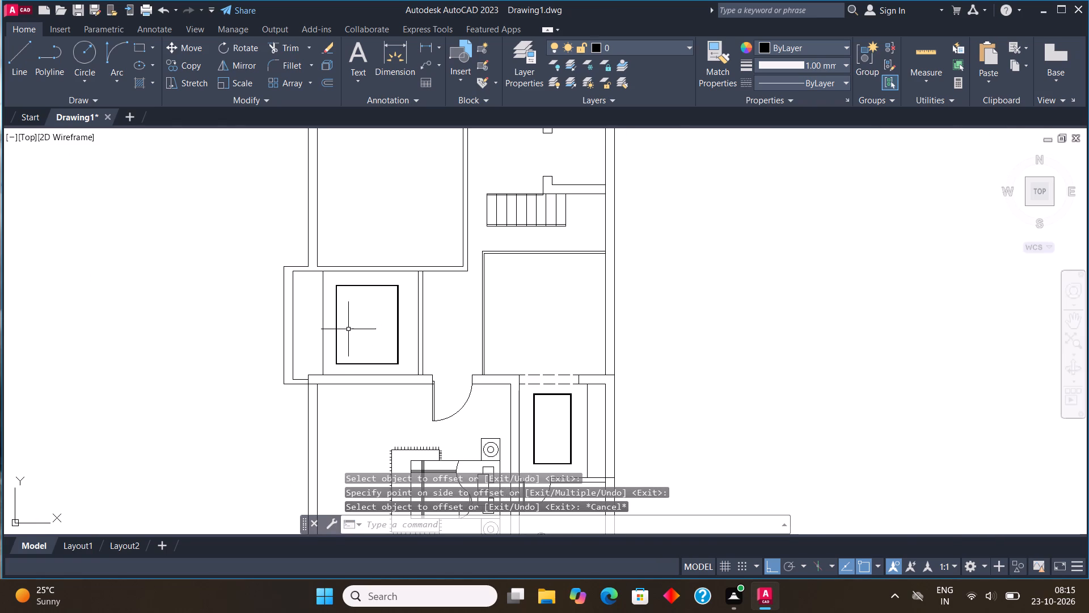
Draw a large freehand rectangle just inside the walls of the room directly above the small room.
{"action": "middle_click_drag", "start_coordinate": [361, 240], "coordinate": [390, 347]}
{"action": "left_click", "coordinate": [133, 52]}
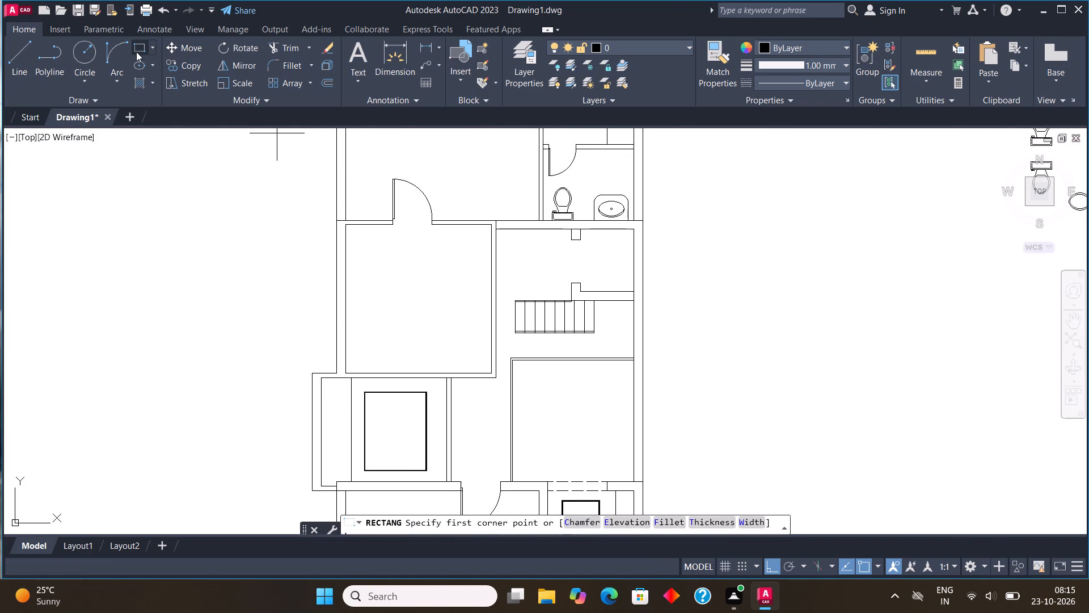
{"action": "left_click", "coordinate": [356, 363]}
{"action": "scroll", "coordinate": [465, 244], "scroll_direction": "up", "scroll_amount": 1}
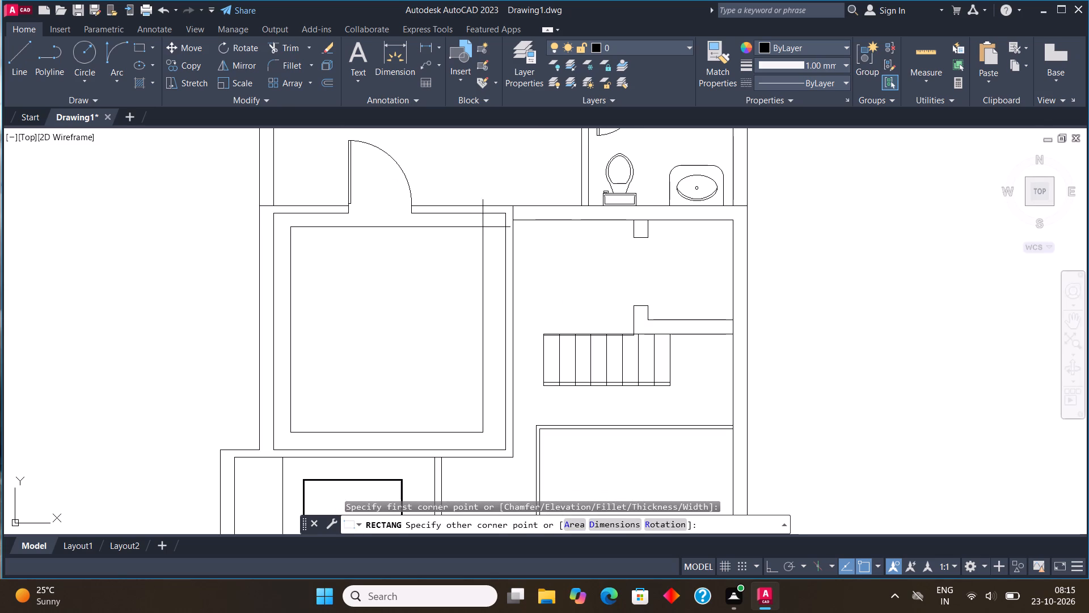
{"action": "left_click", "coordinate": [487, 226]}
{"action": "middle_click_drag", "start_coordinate": [510, 263], "coordinate": [486, 257]}
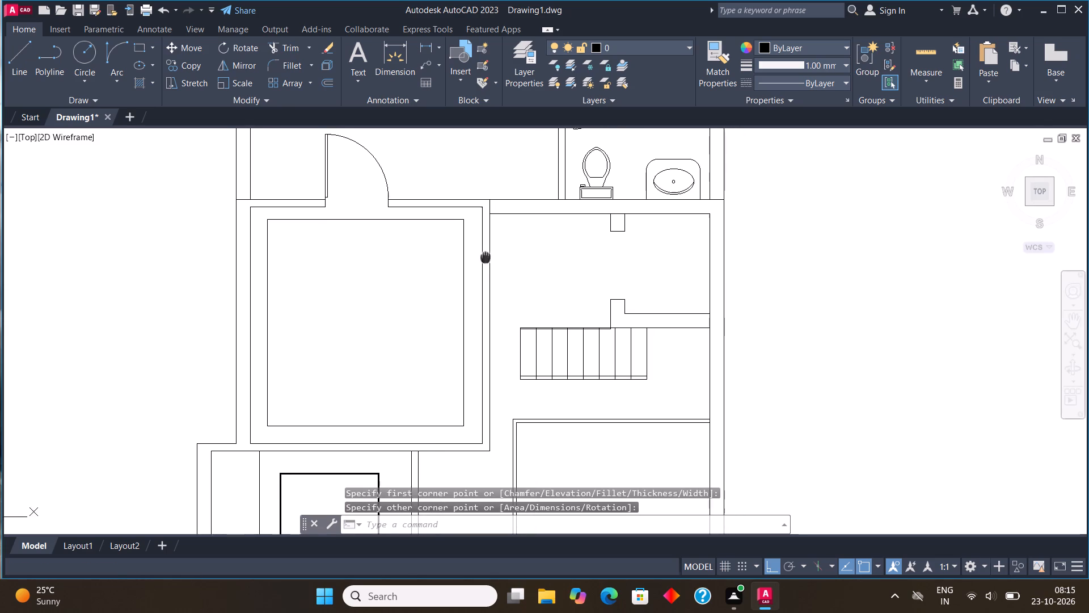
{"action": "middle_click_drag", "start_coordinate": [486, 257], "coordinate": [486, 256]}
Draw short lines across the upper room's wall thickness at its upper right corner and in line with the partition's right face.
{"action": "left_click", "coordinate": [9, 66]}
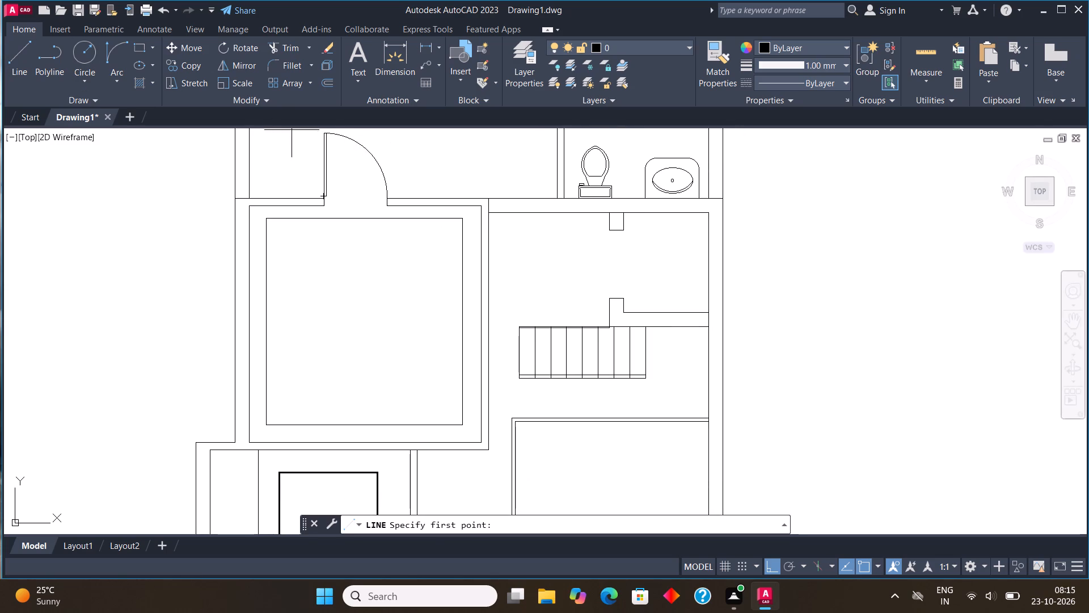
{"action": "left_click", "coordinate": [490, 215]}
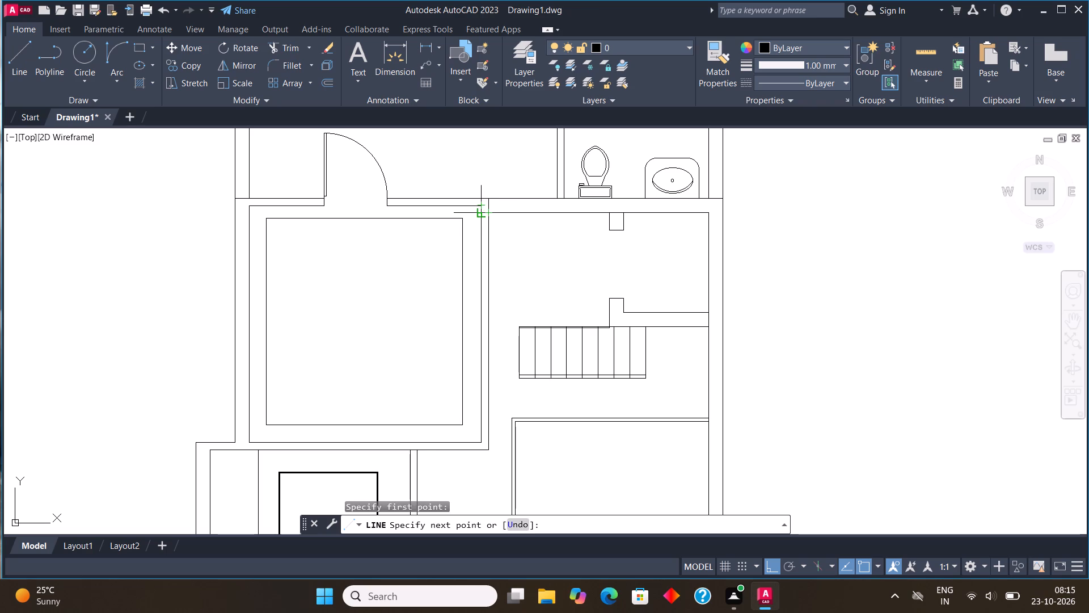
{"action": "left_click", "coordinate": [480, 216]}
{"action": "key", "text": "Escape"}
{"action": "scroll", "coordinate": [495, 310], "scroll_direction": "up", "scroll_amount": 1}
{"action": "middle_click_drag", "start_coordinate": [495, 305], "coordinate": [478, 261]}
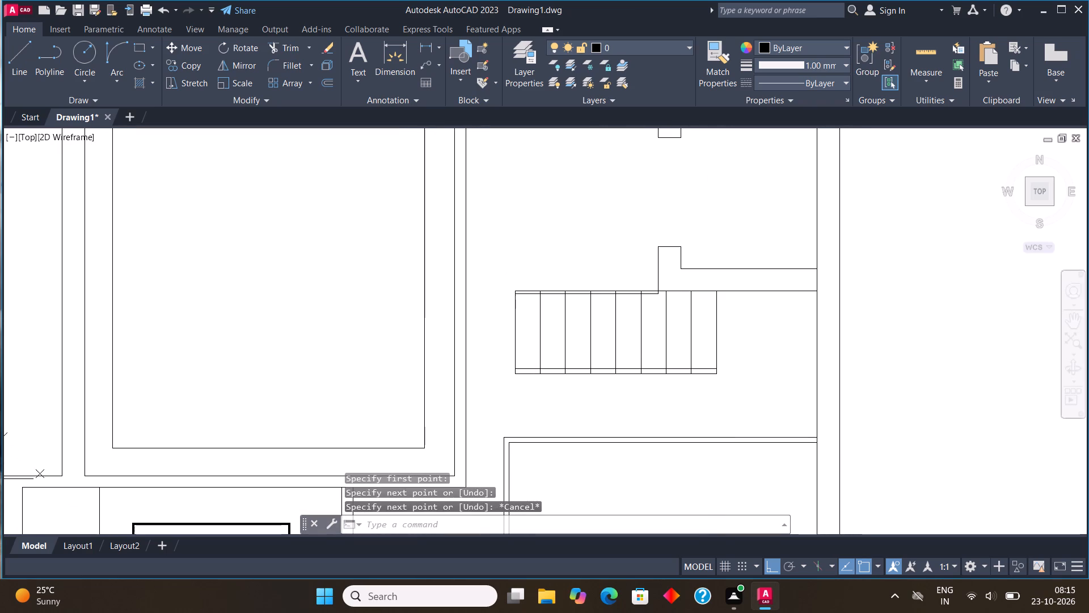
{"action": "middle_click_drag", "start_coordinate": [487, 345], "coordinate": [474, 279]}
{"action": "scroll", "coordinate": [436, 421], "scroll_direction": "up", "scroll_amount": 1}
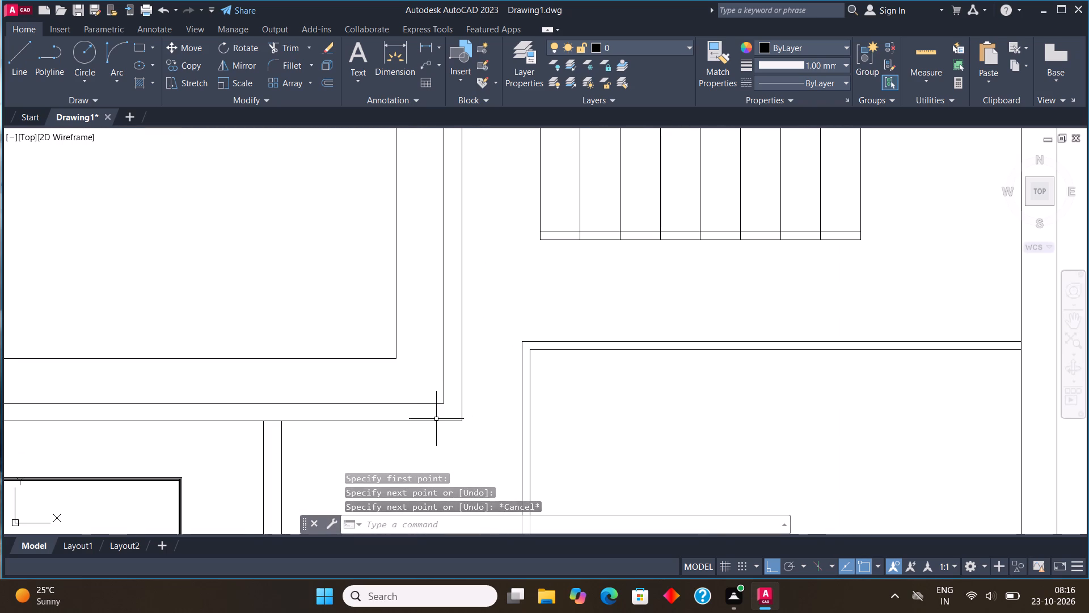
{"action": "left_click", "coordinate": [15, 72]}
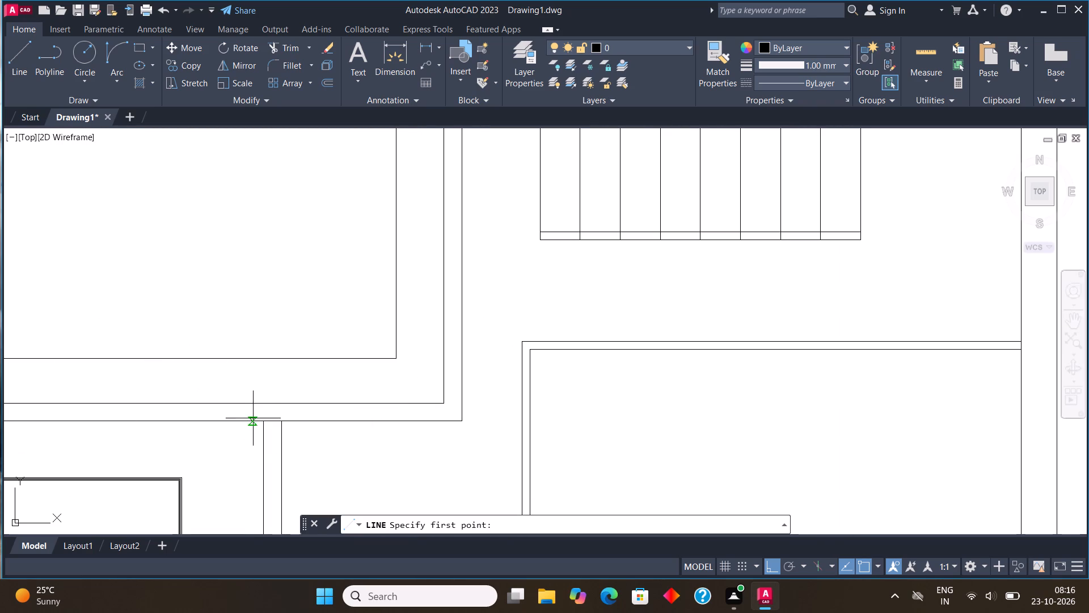
{"action": "left_click", "coordinate": [276, 423]}
{"action": "left_click", "coordinate": [279, 405]}
{"action": "key", "text": "Escape"}
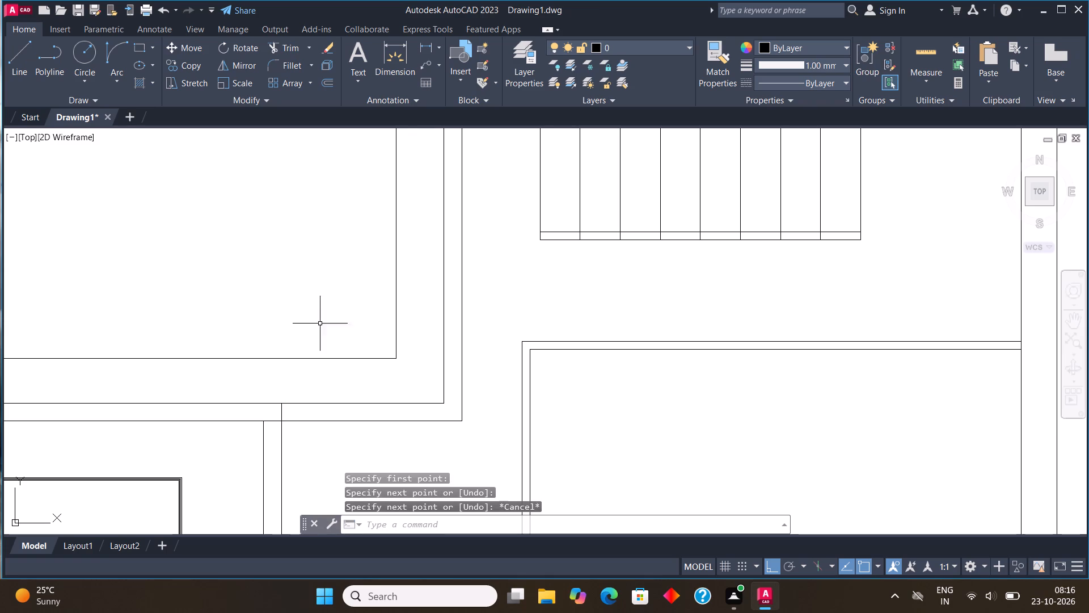
Trim away the upper room's double right wall and its lower wall beyond the partition, opening it toward the staircase.
{"action": "left_click", "coordinate": [298, 47]}
{"action": "left_click_drag", "start_coordinate": [391, 390], "coordinate": [398, 418]}
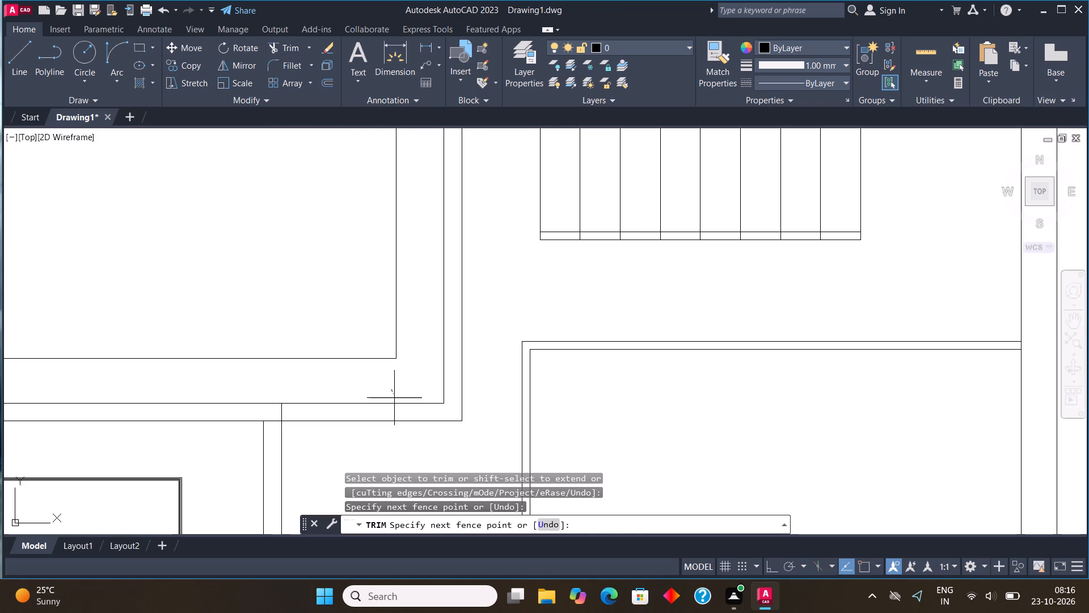
{"action": "left_click_drag", "start_coordinate": [398, 418], "coordinate": [421, 455]}
{"action": "left_click_drag", "start_coordinate": [439, 316], "coordinate": [478, 348]}
{"action": "scroll", "coordinate": [453, 405], "scroll_direction": "down", "scroll_amount": 3}
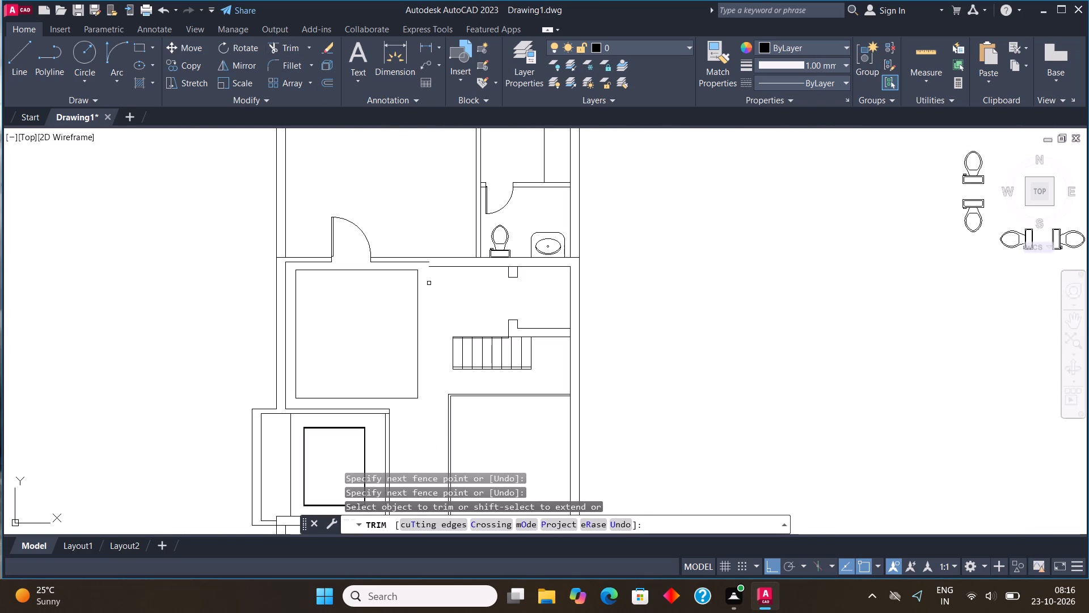
{"action": "scroll", "coordinate": [420, 254], "scroll_direction": "up", "scroll_amount": 1}
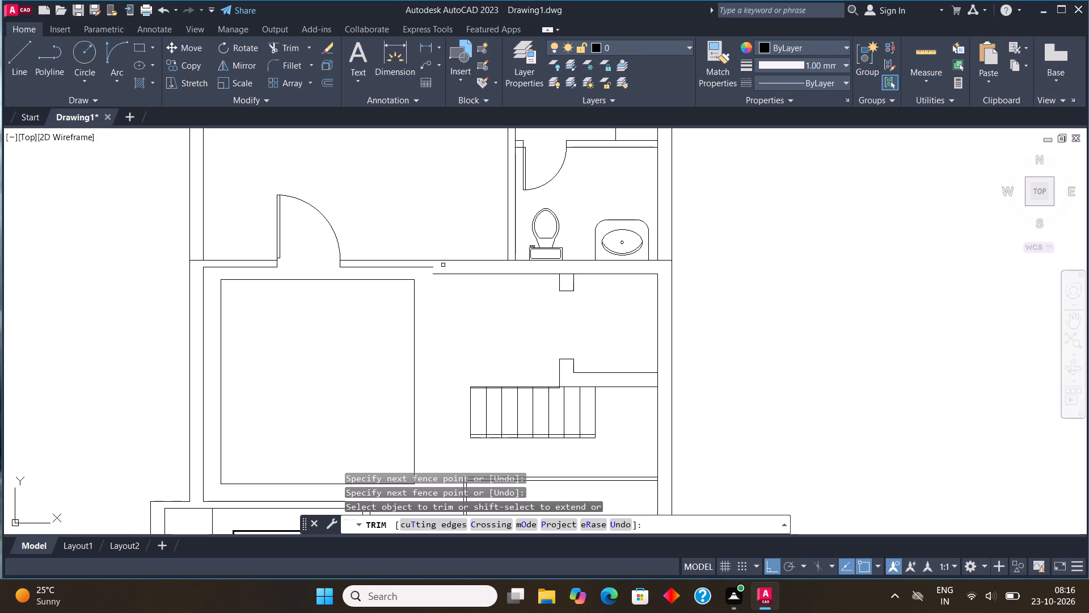
{"action": "scroll", "coordinate": [443, 265], "scroll_direction": "up", "scroll_amount": 1}
{"action": "key", "text": "Escape"}
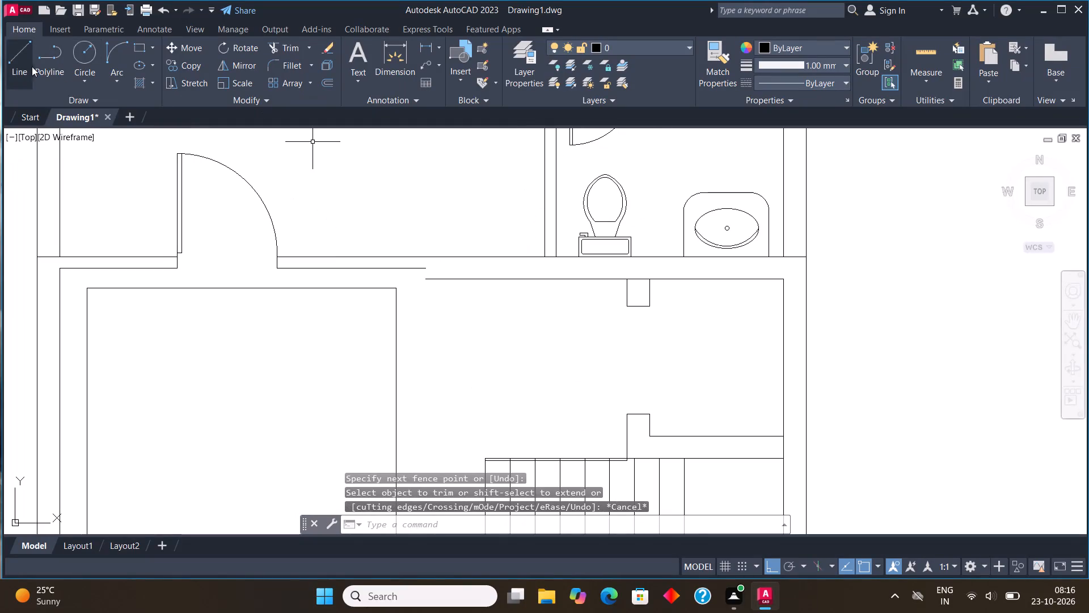
Draw a short vertical line connecting the two offset wall line ends at the opened room's upper right corner.
{"action": "left_click", "coordinate": [23, 61]}
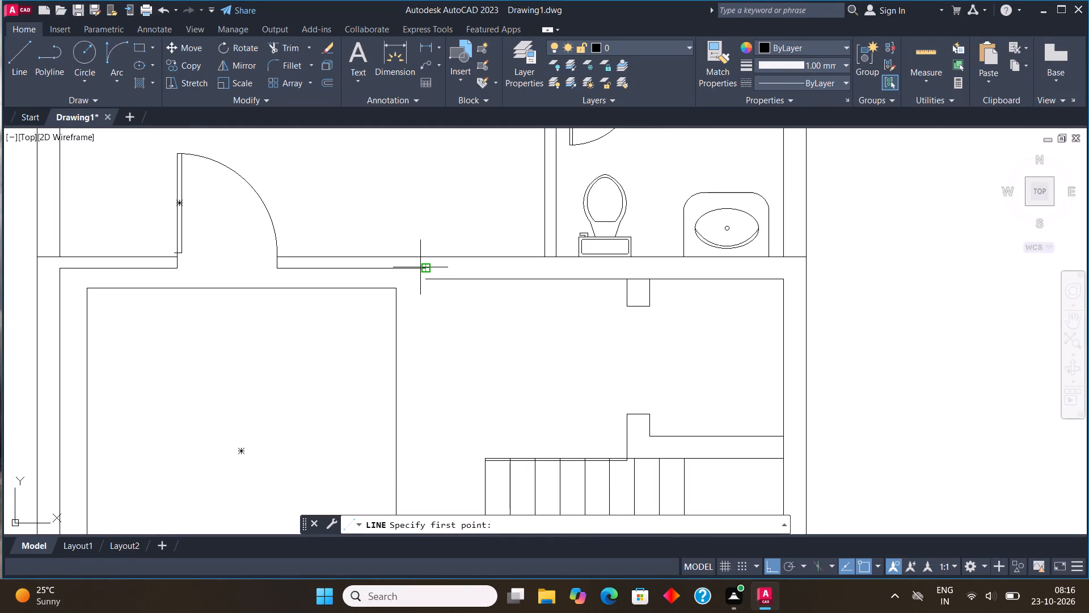
{"action": "left_click", "coordinate": [420, 267]}
{"action": "left_click", "coordinate": [425, 280]}
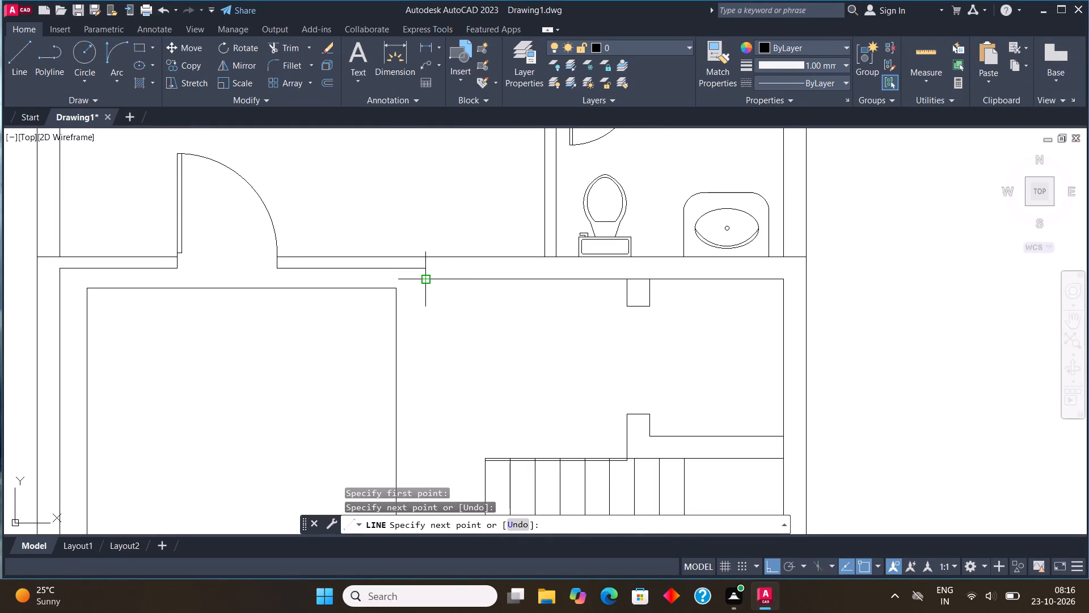
{"action": "key", "text": "Escape"}
Offset the large rectangle in the opened room inward by 0.25" three times in succession to form a multi-line border.
{"action": "scroll", "coordinate": [428, 341], "scroll_direction": "down", "scroll_amount": 2}
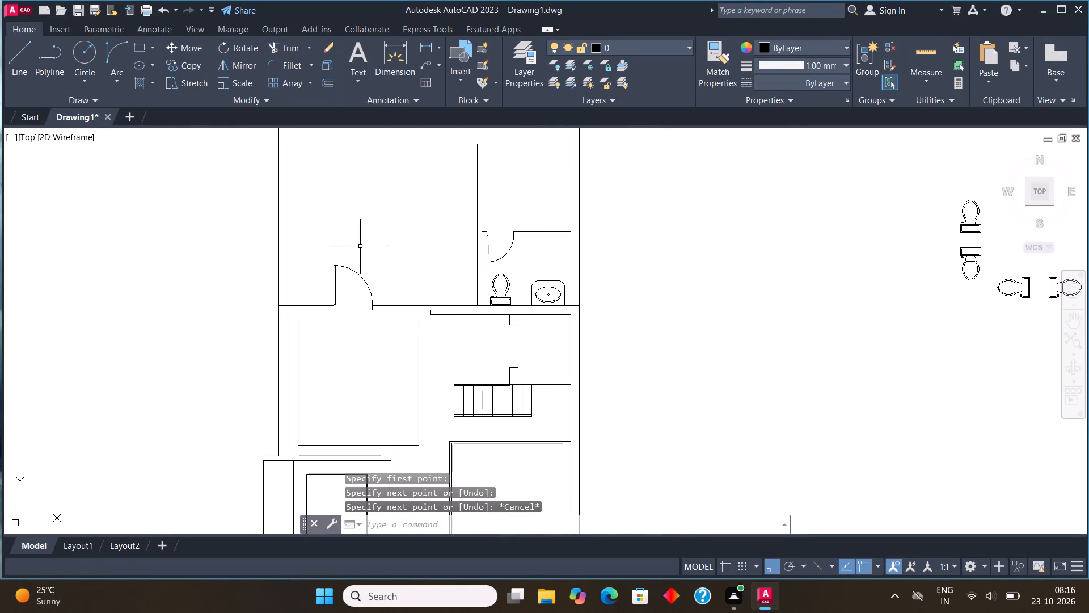
{"action": "scroll", "coordinate": [336, 305], "scroll_direction": "up", "scroll_amount": 1}
{"action": "left_click", "coordinate": [344, 322]}
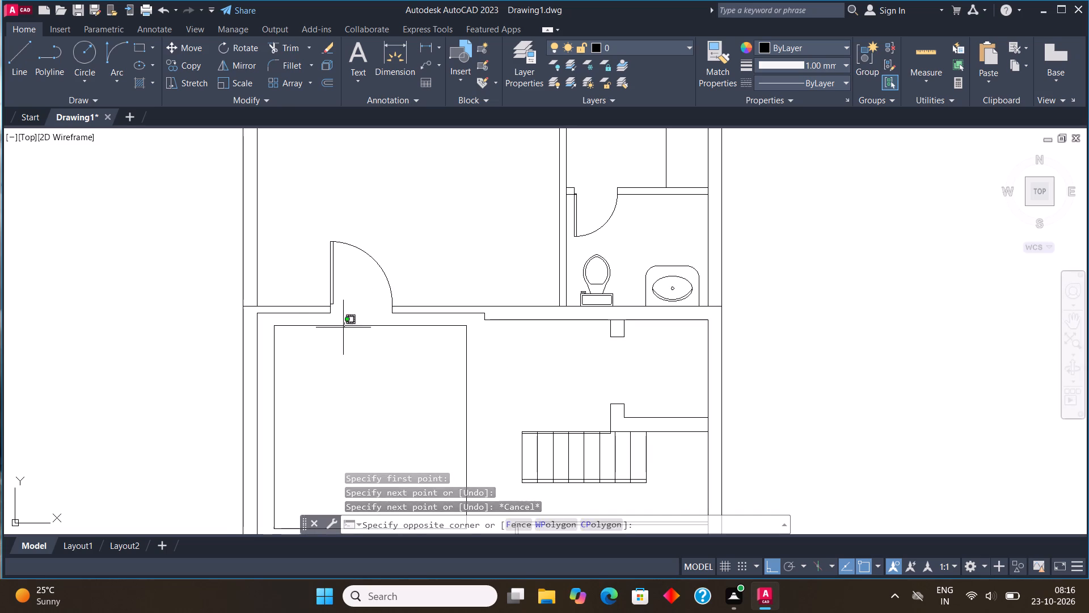
{"action": "left_click", "coordinate": [341, 338]}
{"action": "left_click", "coordinate": [327, 85]}
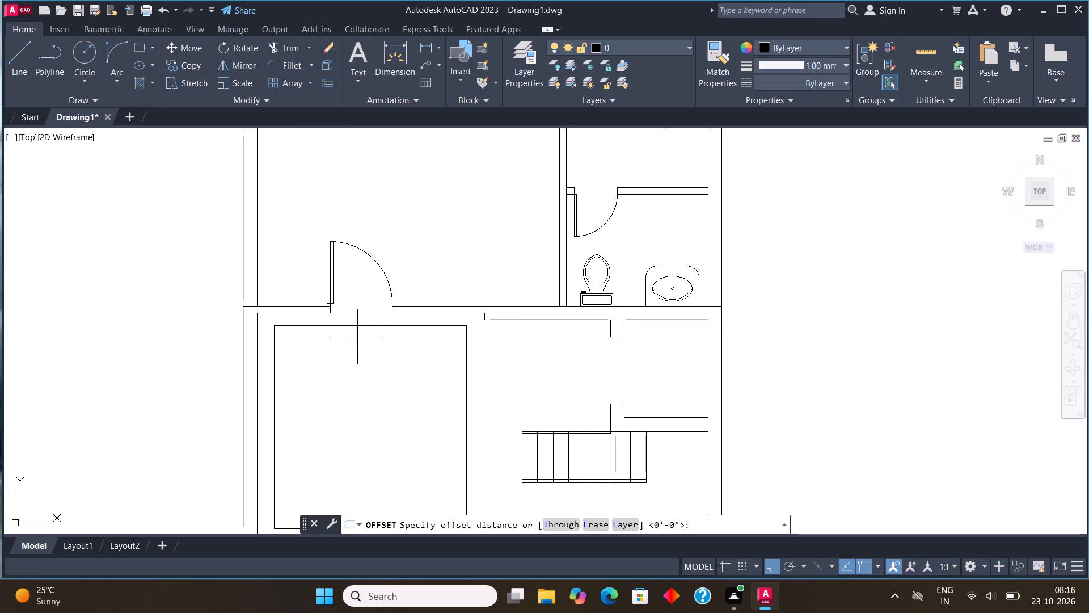
{"action": "left_click", "coordinate": [361, 323]}
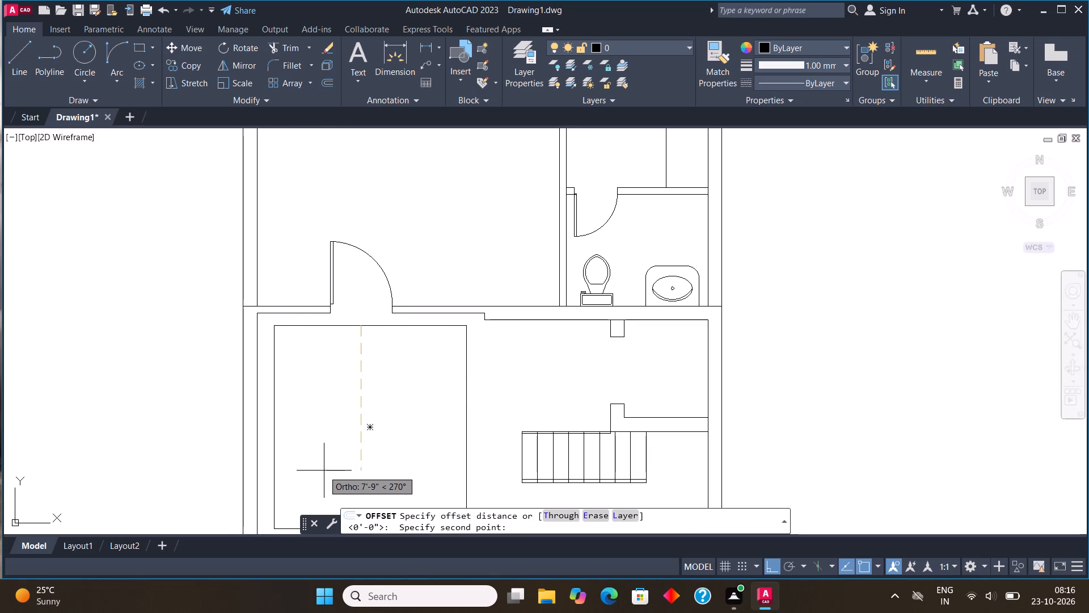
{"action": "type", "text": "0.25\""}
{"action": "key", "text": "Return"}
{"action": "left_click", "coordinate": [315, 444]}
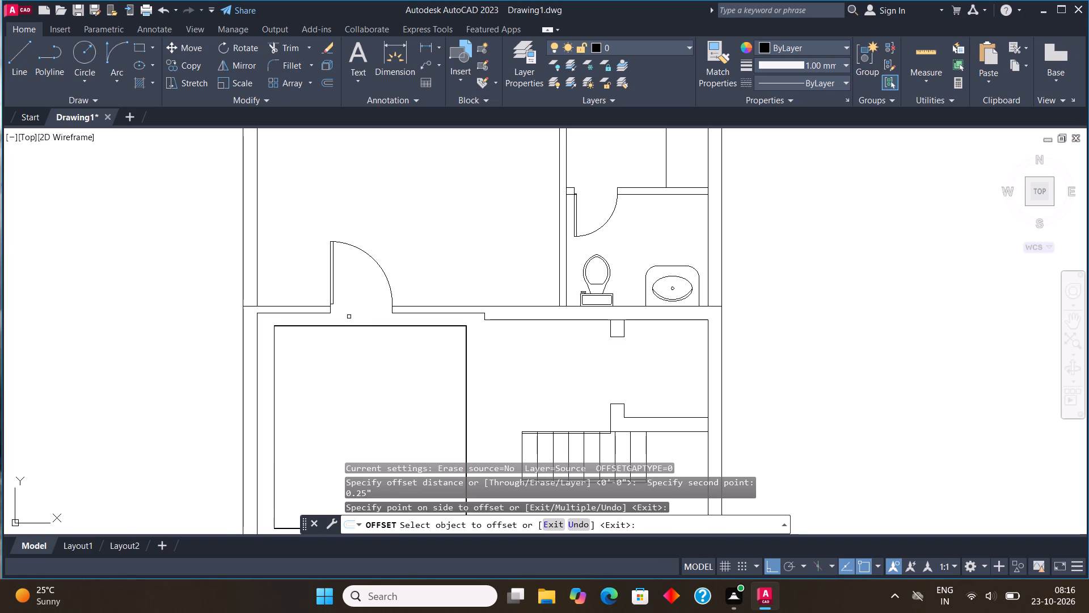
{"action": "scroll", "coordinate": [369, 338], "scroll_direction": "up", "scroll_amount": 4}
{"action": "left_click", "coordinate": [368, 264]}
{"action": "left_click", "coordinate": [365, 277]}
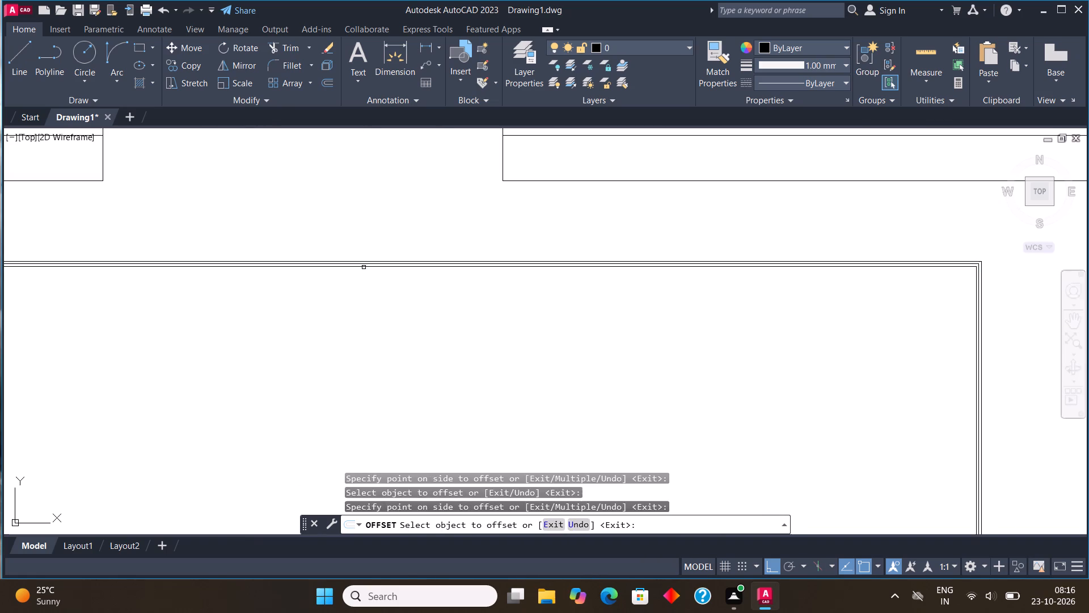
{"action": "left_click", "coordinate": [364, 265]}
{"action": "left_click", "coordinate": [366, 282]}
{"action": "scroll", "coordinate": [367, 297], "scroll_direction": "down", "scroll_amount": 3}
{"action": "key", "text": "Escape"}
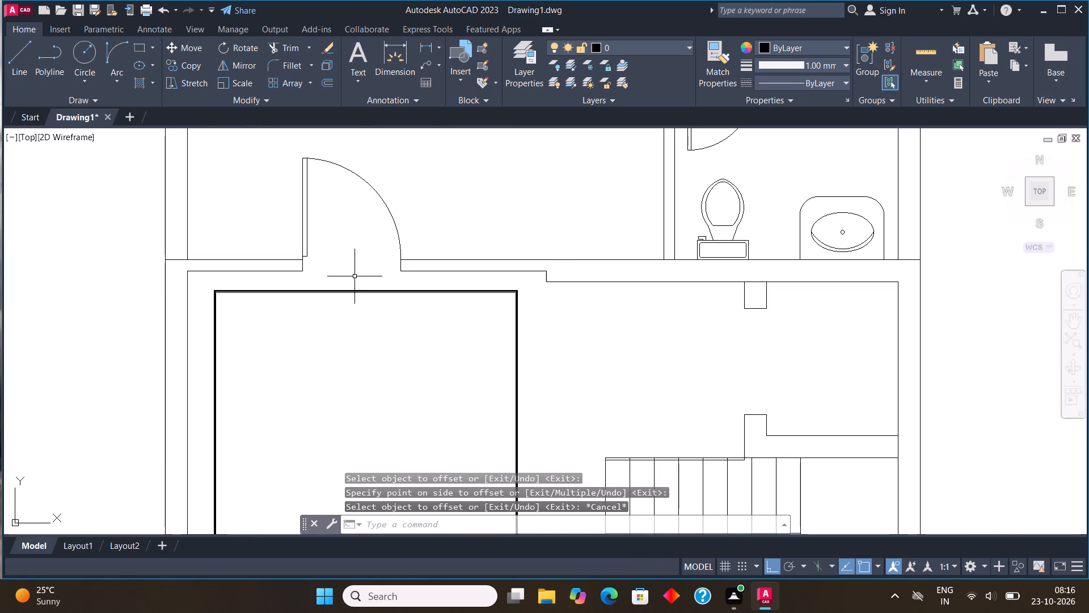
Copy the bed with its rug and side tables from the lower bedroom straight up into the top bedroom, using the headboard's midpoint as base.
{"action": "scroll", "coordinate": [320, 312], "scroll_direction": "down", "scroll_amount": 3}
{"action": "middle_click_drag", "start_coordinate": [462, 298], "coordinate": [473, 324]}
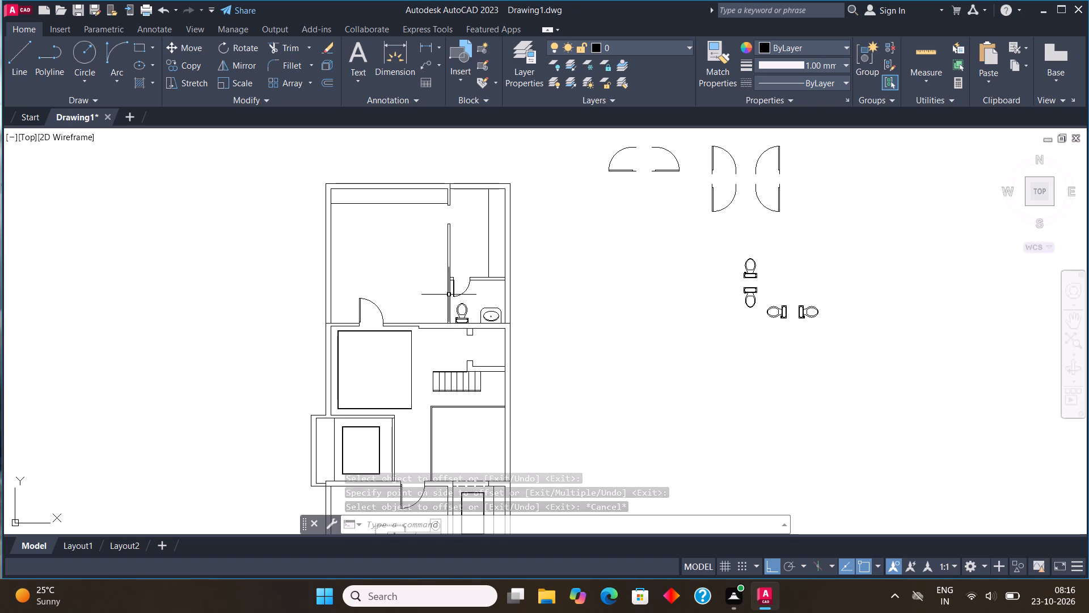
{"action": "scroll", "coordinate": [406, 246], "scroll_direction": "down", "scroll_amount": 2}
{"action": "scroll", "coordinate": [419, 365], "scroll_direction": "up", "scroll_amount": 4}
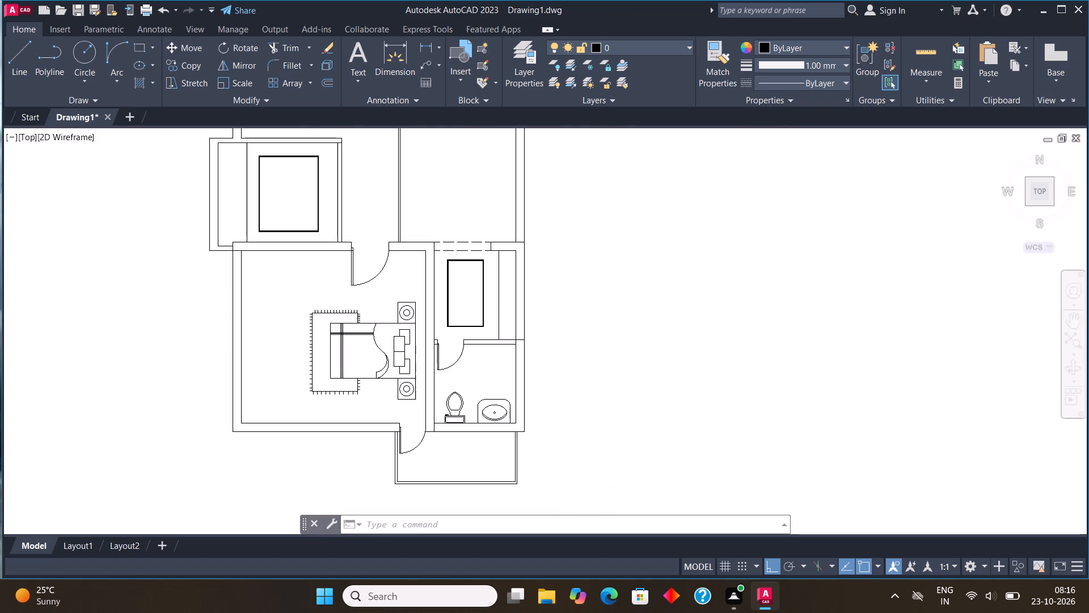
{"action": "left_click", "coordinate": [415, 422]}
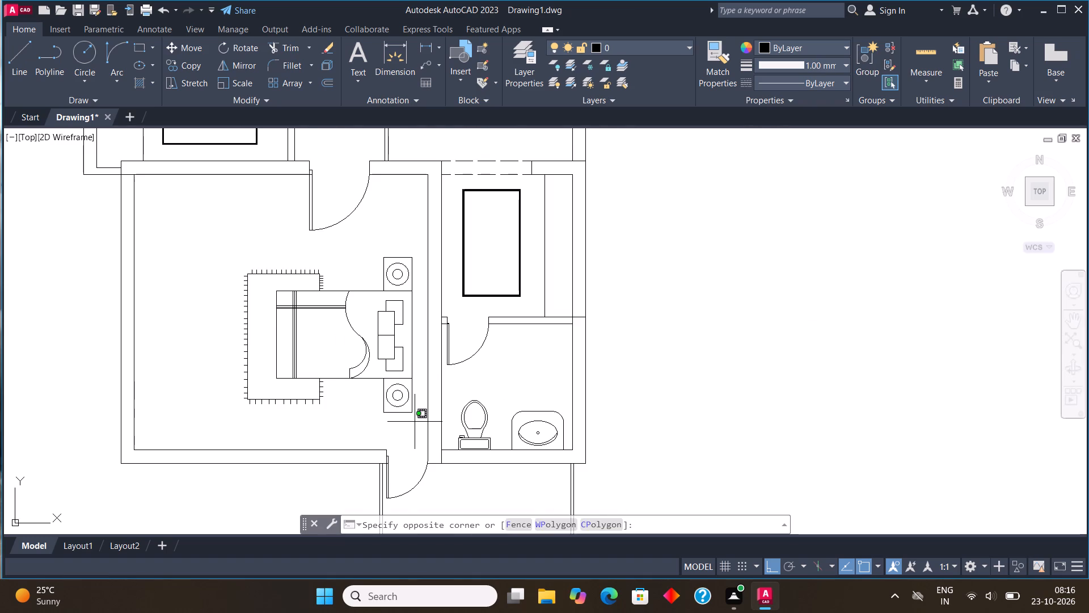
{"action": "left_click", "coordinate": [218, 246]}
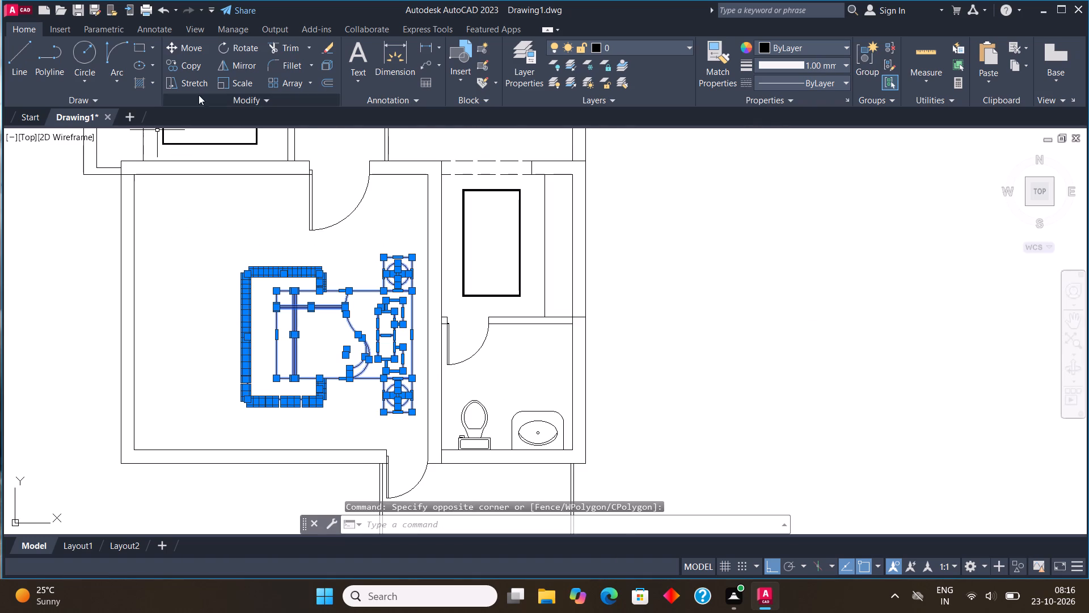
{"action": "left_click", "coordinate": [192, 65]}
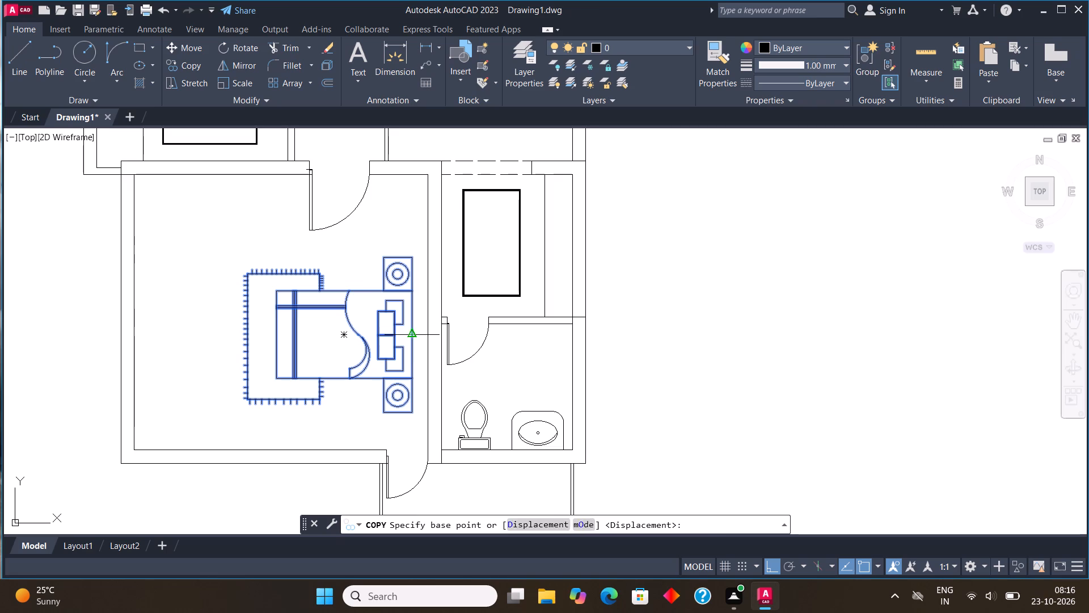
{"action": "left_click", "coordinate": [411, 334]}
{"action": "scroll", "coordinate": [413, 360], "scroll_direction": "down", "scroll_amount": 3}
{"action": "middle_click_drag", "start_coordinate": [411, 197], "coordinate": [415, 321]}
{"action": "scroll", "coordinate": [415, 320], "scroll_direction": "up", "scroll_amount": 2}
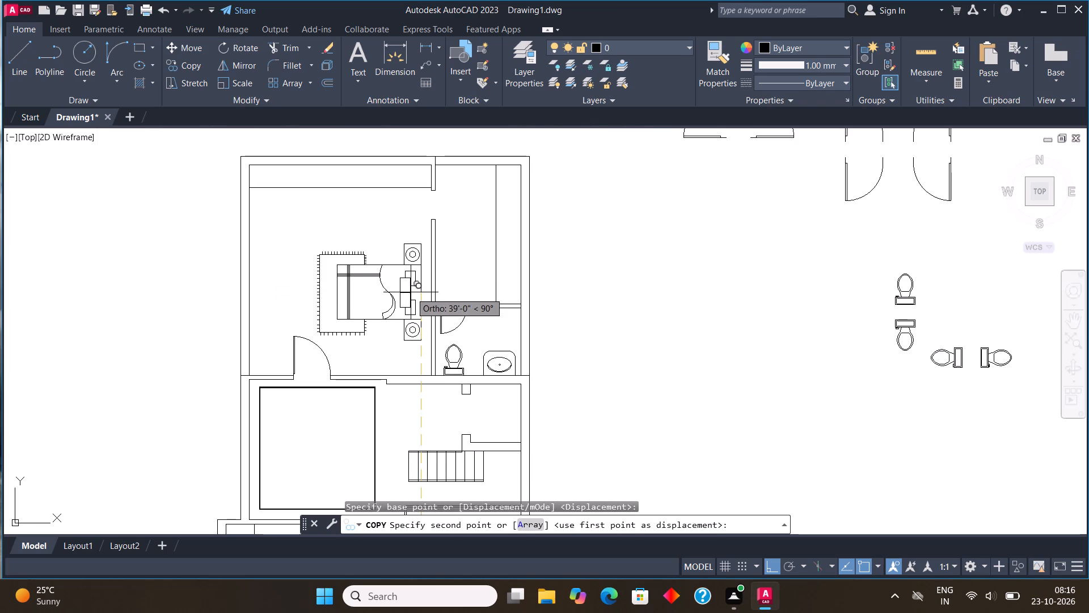
{"action": "left_click", "coordinate": [414, 270]}
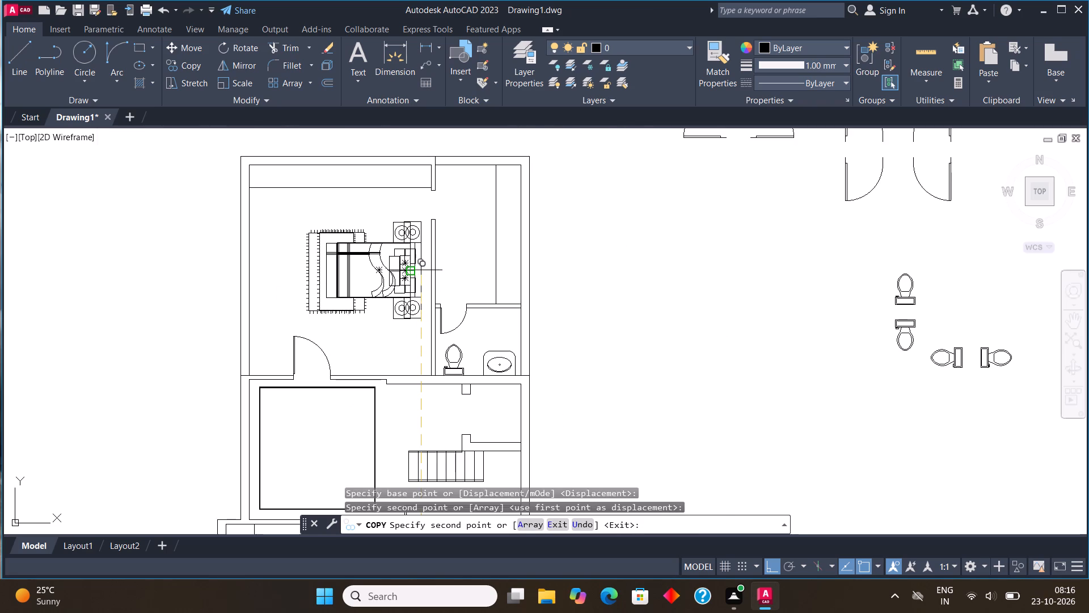
{"action": "key", "text": "Escape"}
{"action": "key", "text": "grave"}
Draw a freehand upright desk rectangle in the top bedroom's lower right corner, against the partition and lower wall.
{"action": "scroll", "coordinate": [410, 350], "scroll_direction": "up", "scroll_amount": 2}
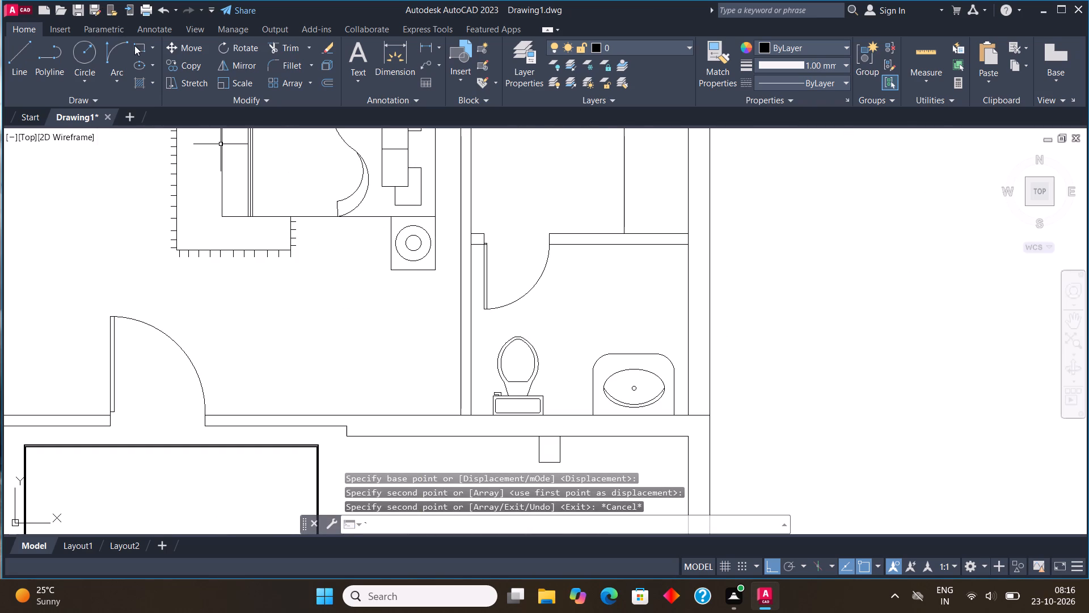
{"action": "left_click", "coordinate": [135, 45]}
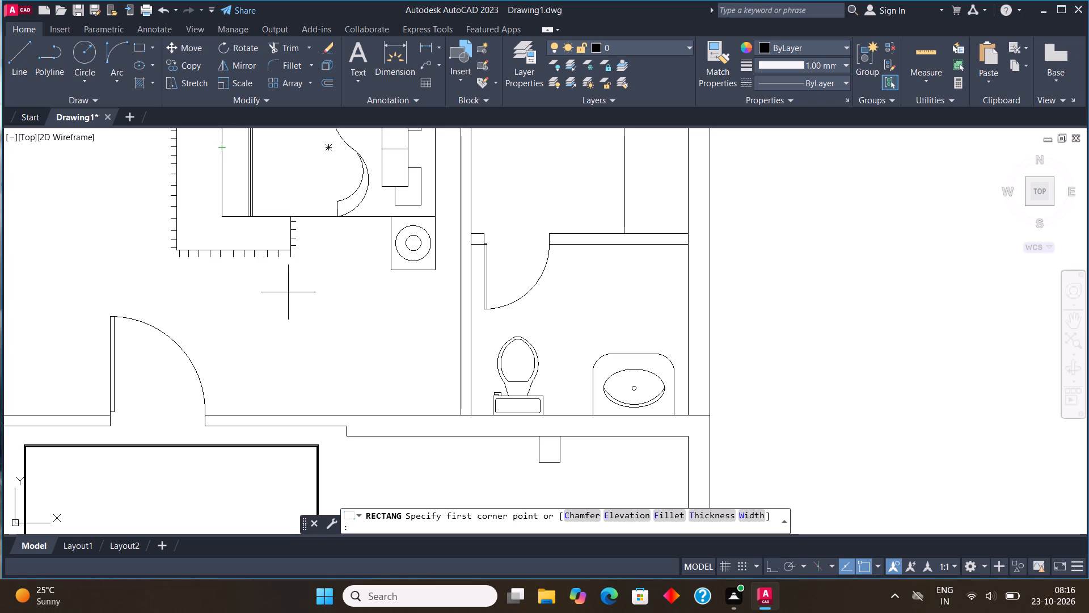
{"action": "left_click", "coordinate": [143, 48]}
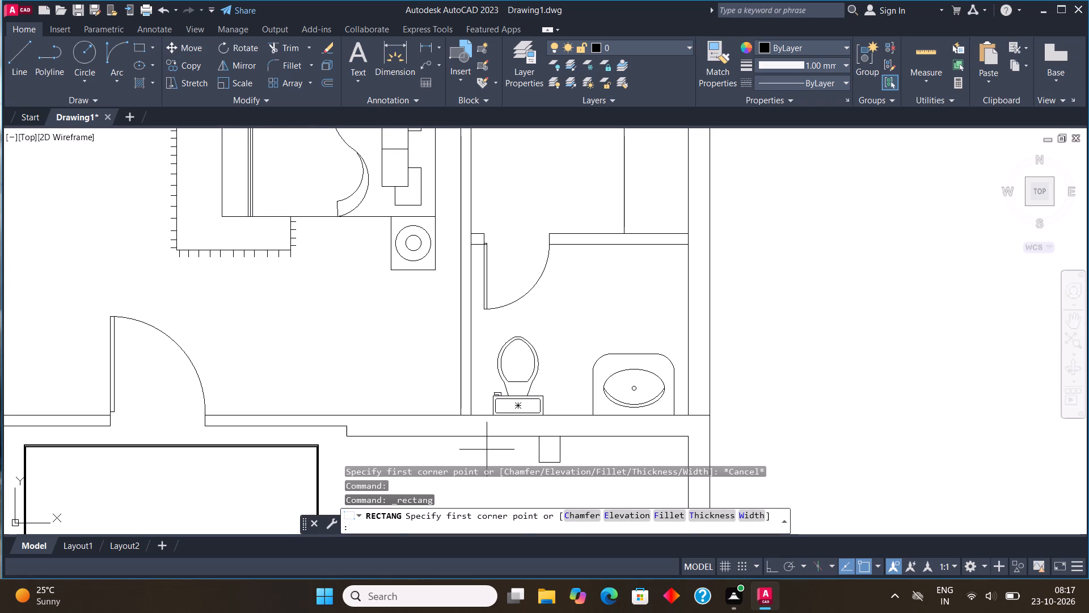
{"action": "left_click", "coordinate": [455, 413]}
{"action": "left_click", "coordinate": [400, 300]}
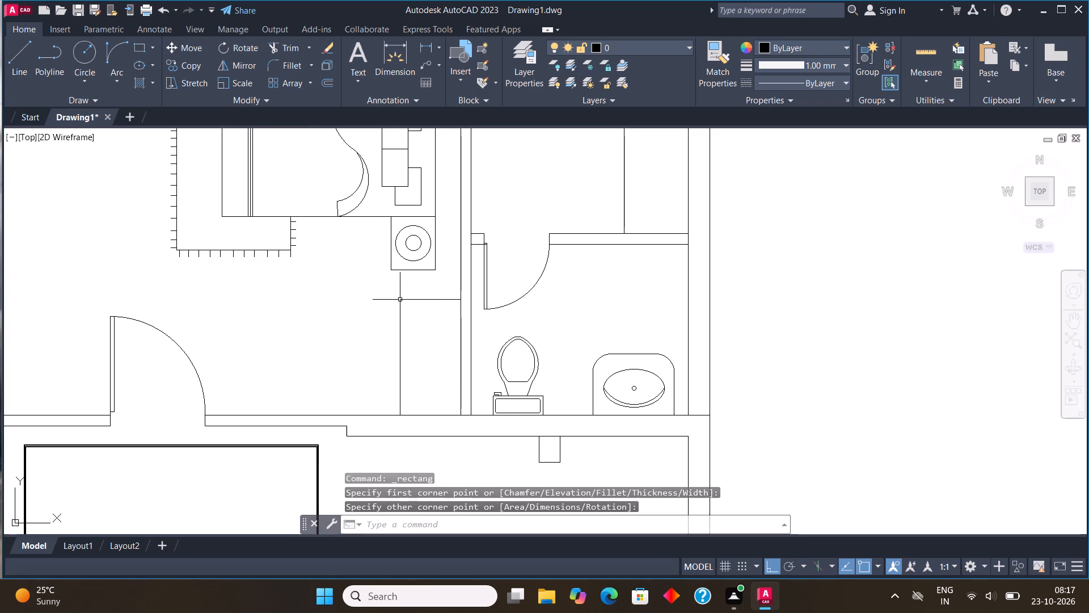
Draw a small chair rectangle overlapping the desk's left edge, with a vertical backrest line just inside its left side.
{"action": "left_click", "coordinate": [135, 43]}
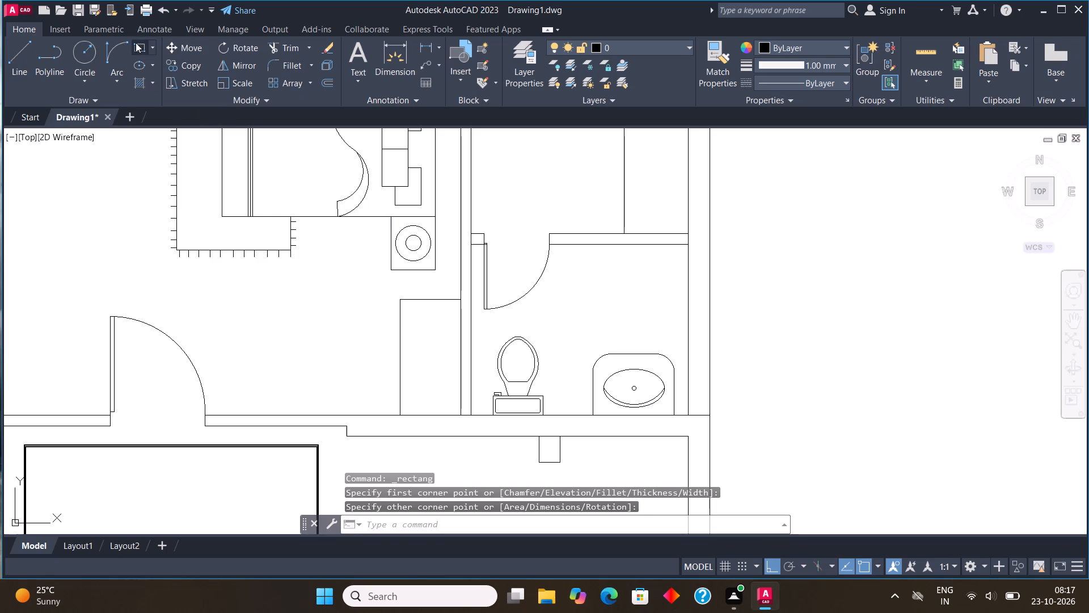
{"action": "scroll", "coordinate": [419, 358], "scroll_direction": "up", "scroll_amount": 1}
{"action": "left_click", "coordinate": [414, 328]}
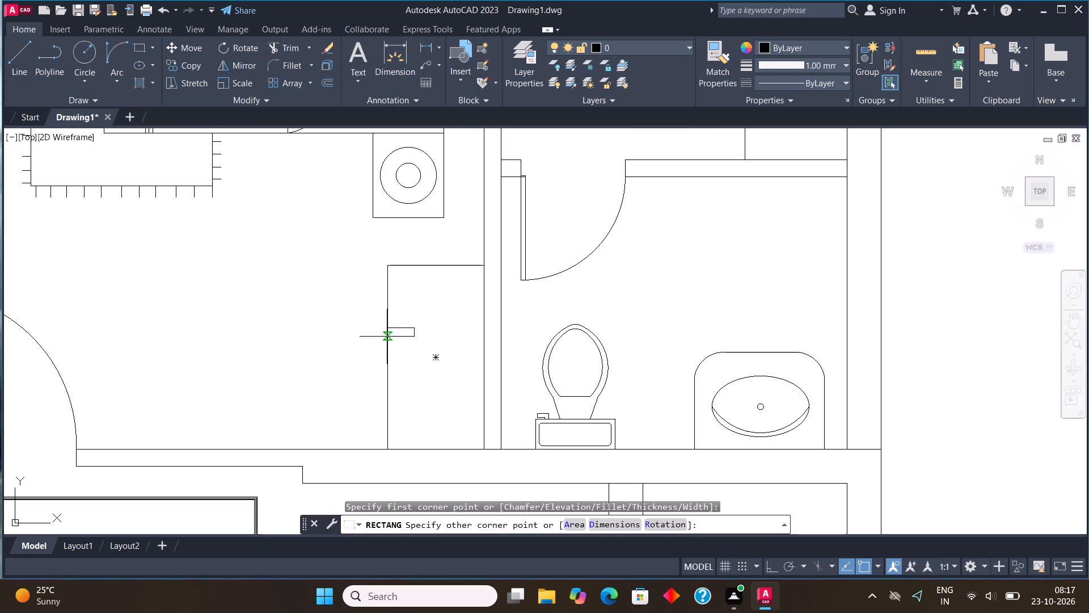
{"action": "left_click", "coordinate": [348, 380]}
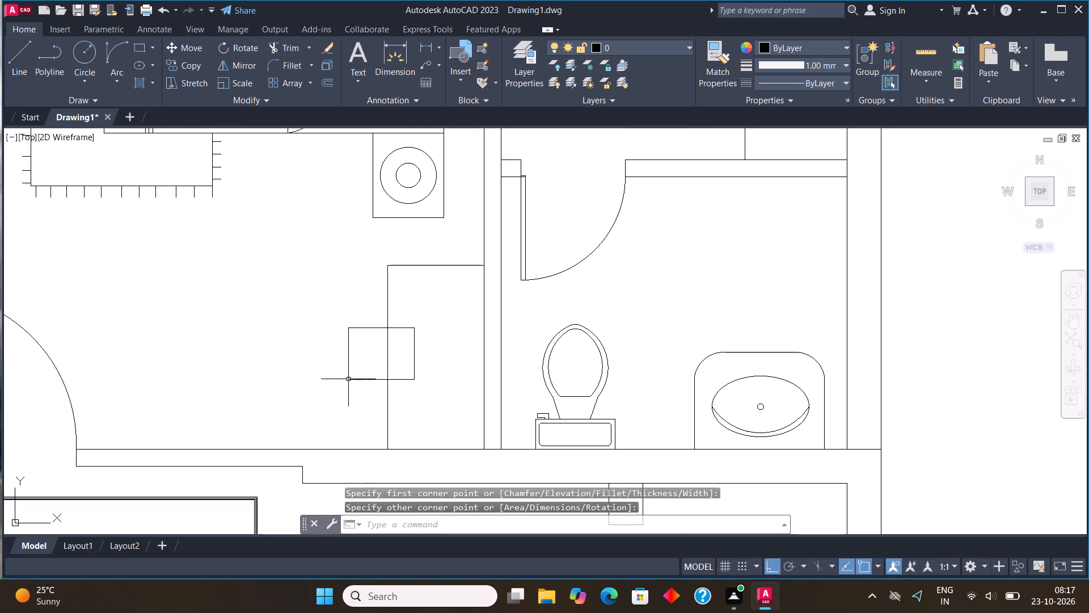
{"action": "left_click", "coordinate": [28, 58]}
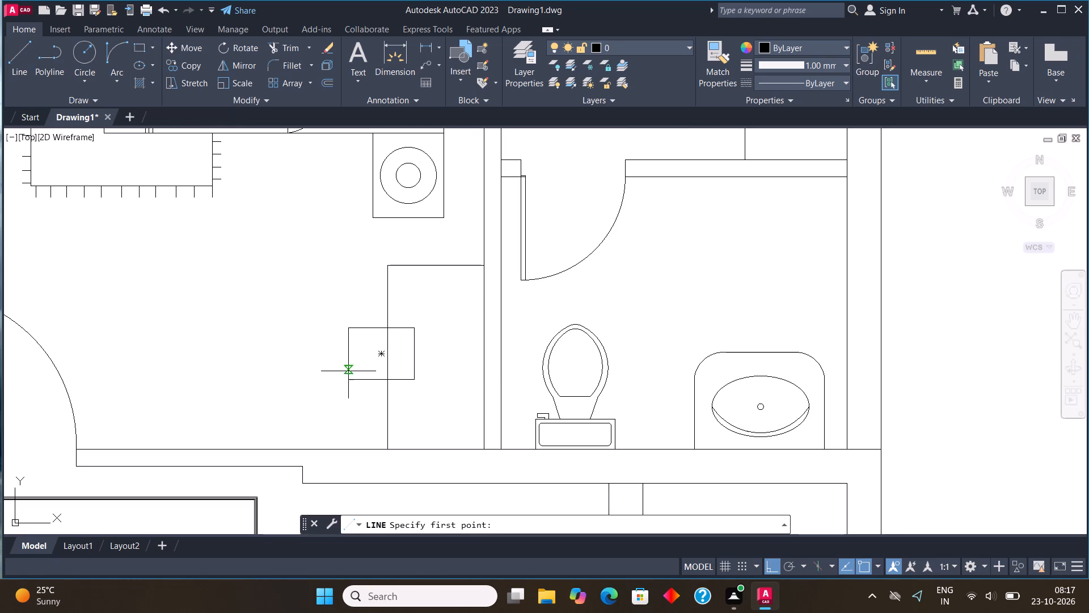
{"action": "left_click", "coordinate": [357, 381]}
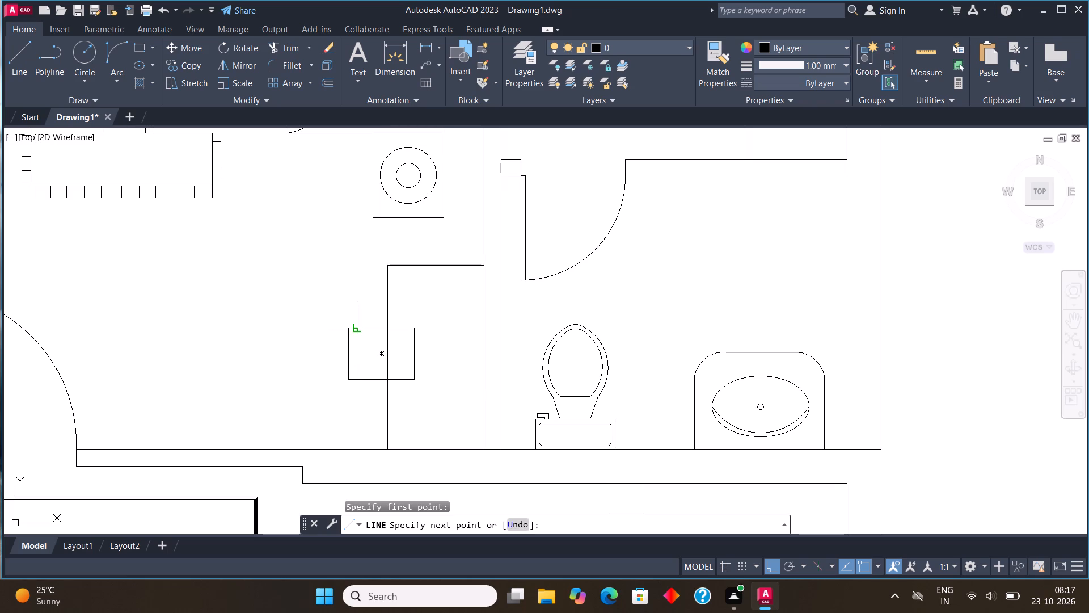
{"action": "left_click", "coordinate": [356, 331]}
{"action": "key", "text": "Escape"}
Draw a freehand horizontal sofa rectangle just above the top bedroom's lower wall, between the door and the desk.
{"action": "scroll", "coordinate": [322, 314], "scroll_direction": "down", "scroll_amount": 2}
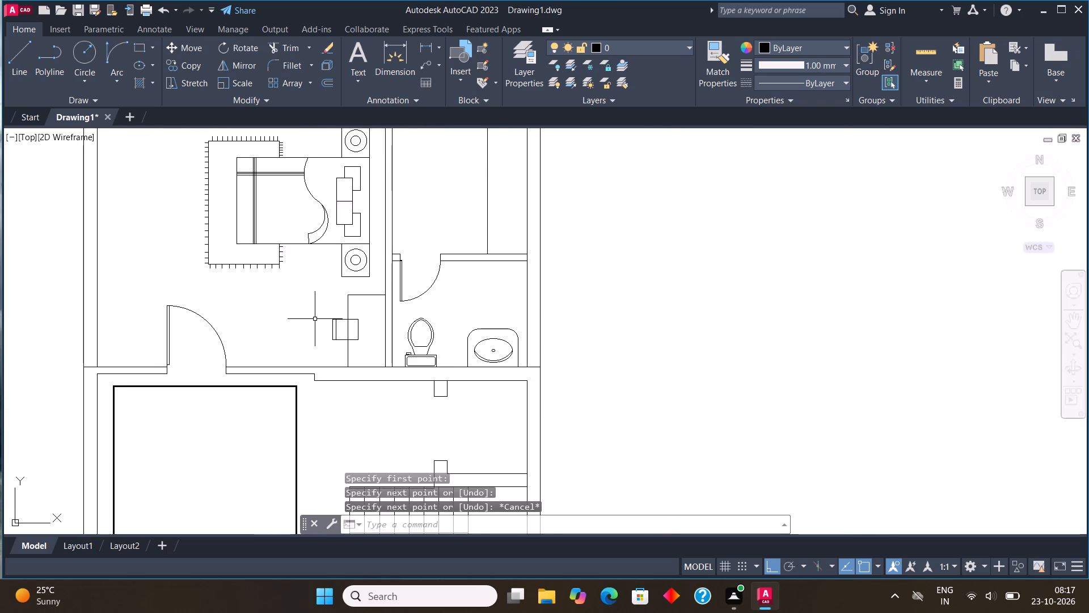
{"action": "middle_click_drag", "start_coordinate": [307, 319], "coordinate": [492, 379]}
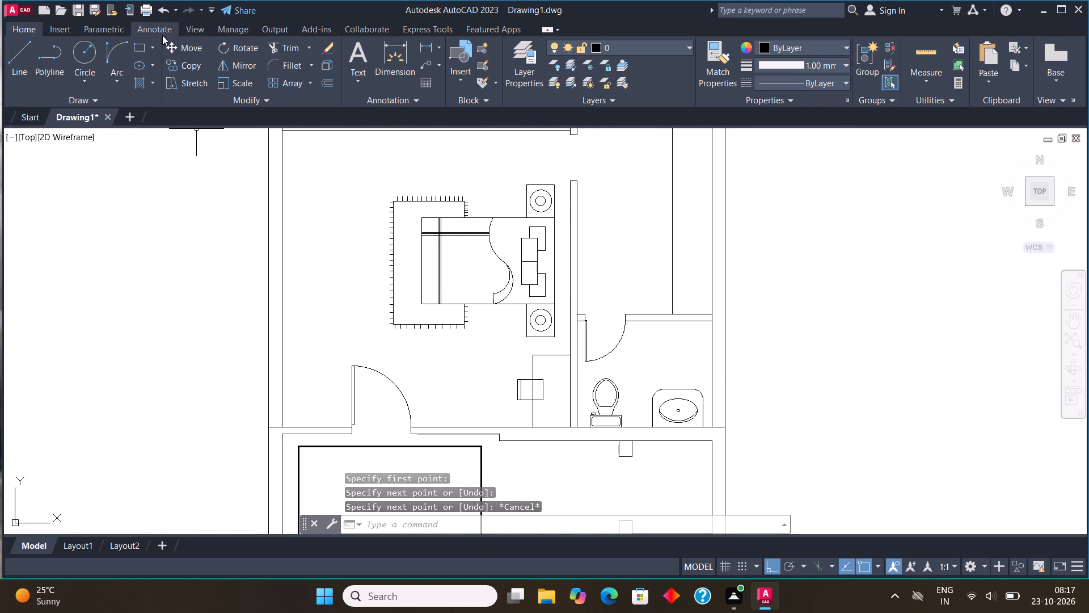
{"action": "left_click", "coordinate": [141, 46]}
{"action": "scroll", "coordinate": [435, 428], "scroll_direction": "up", "scroll_amount": 2}
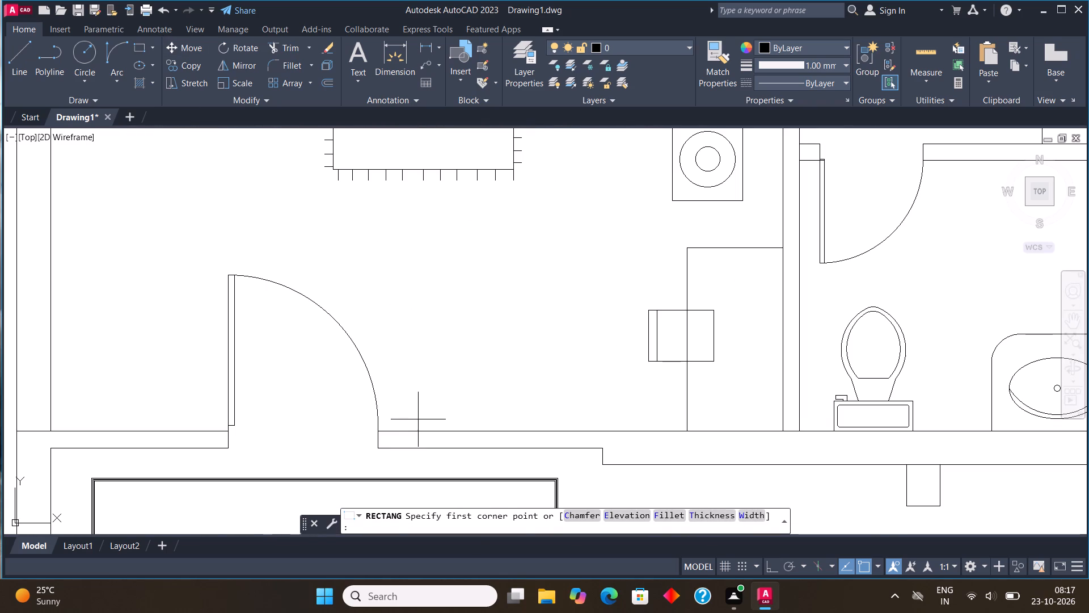
{"action": "left_click", "coordinate": [400, 418]}
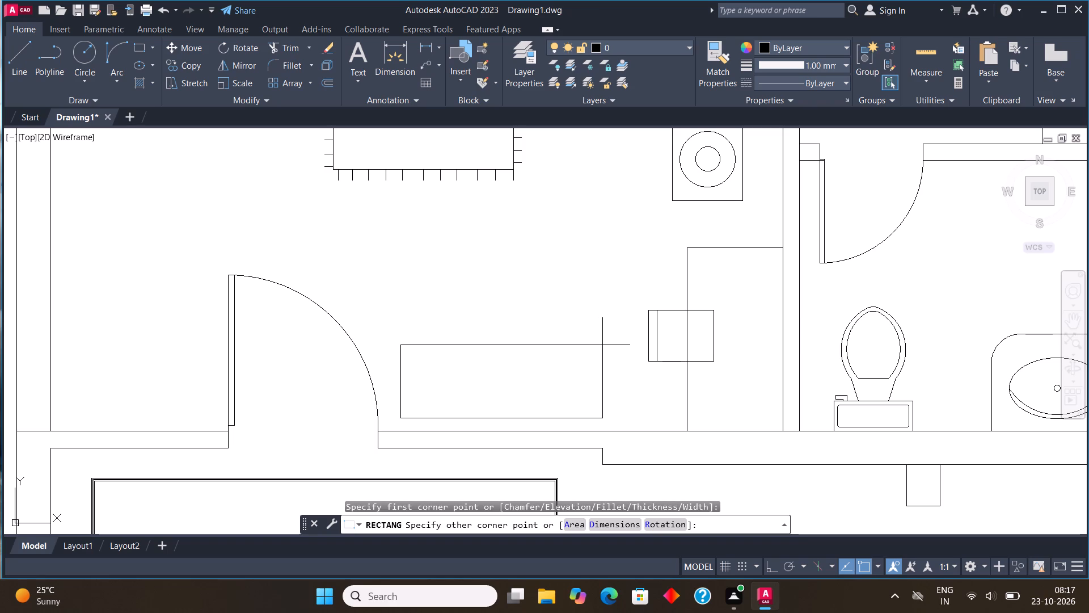
{"action": "left_click", "coordinate": [603, 345]}
Draw the sofa's inner arm and back lines, with the back line about 4'-0" long, and a vertical line dividing the seat at its middle.
{"action": "left_click", "coordinate": [10, 62]}
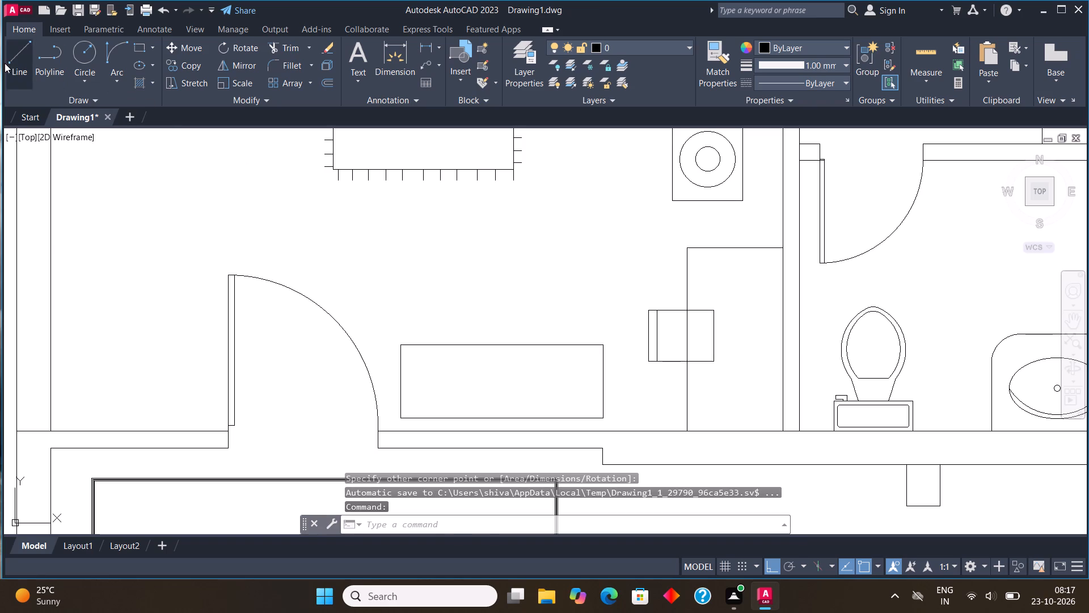
{"action": "scroll", "coordinate": [406, 384], "scroll_direction": "up", "scroll_amount": 1}
{"action": "left_click", "coordinate": [414, 326]}
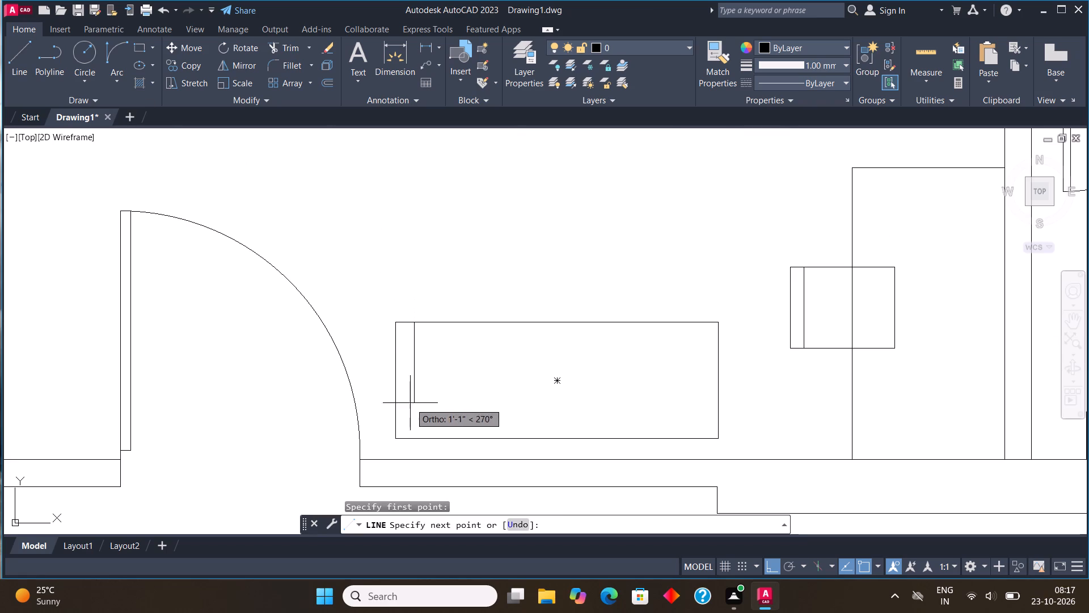
{"action": "left_click", "coordinate": [417, 423]}
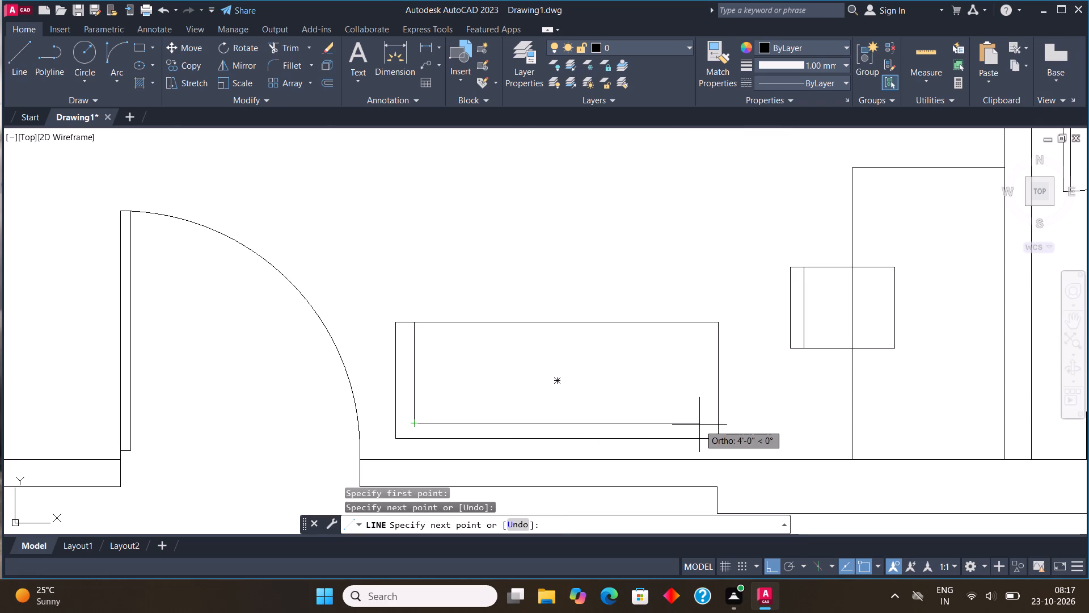
{"action": "left_click", "coordinate": [699, 425]}
{"action": "left_click", "coordinate": [694, 326]}
{"action": "key", "text": "Escape"}
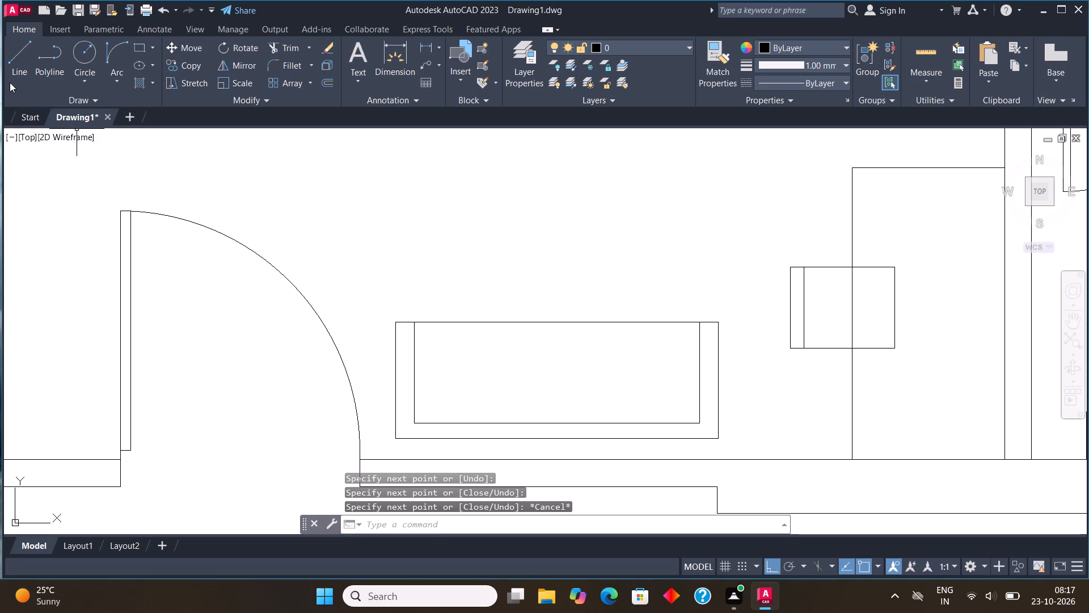
{"action": "left_click", "coordinate": [10, 68]}
{"action": "left_click", "coordinate": [551, 321]}
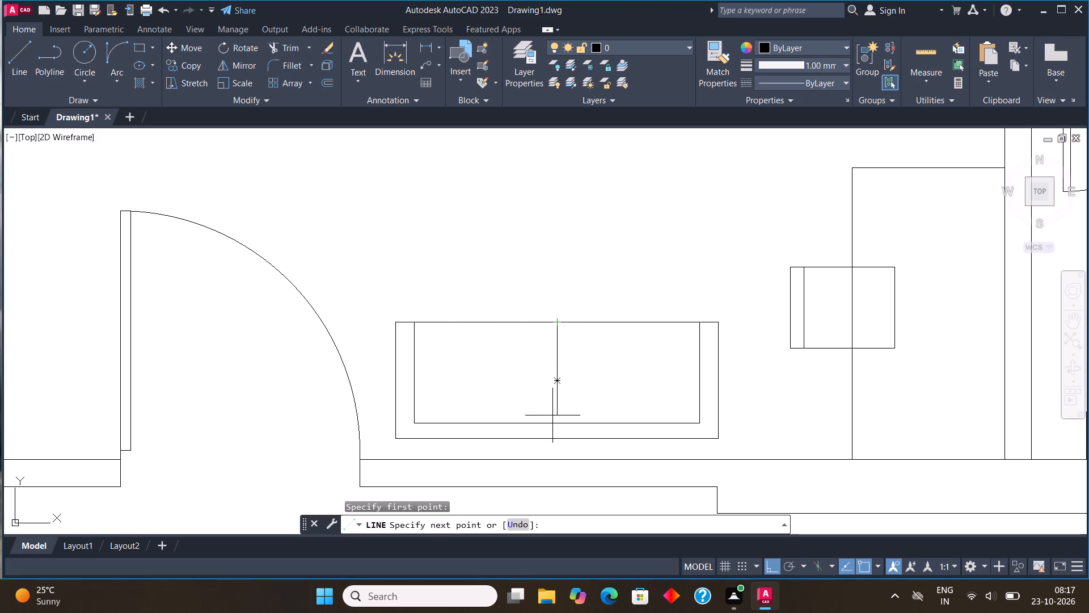
{"action": "left_click", "coordinate": [552, 419]}
{"action": "key", "text": "Escape"}
Draw a small horizontal column rectangle at the plan's top-left outer corner, spanning the top wall's thickness.
{"action": "scroll", "coordinate": [445, 385], "scroll_direction": "down", "scroll_amount": 2}
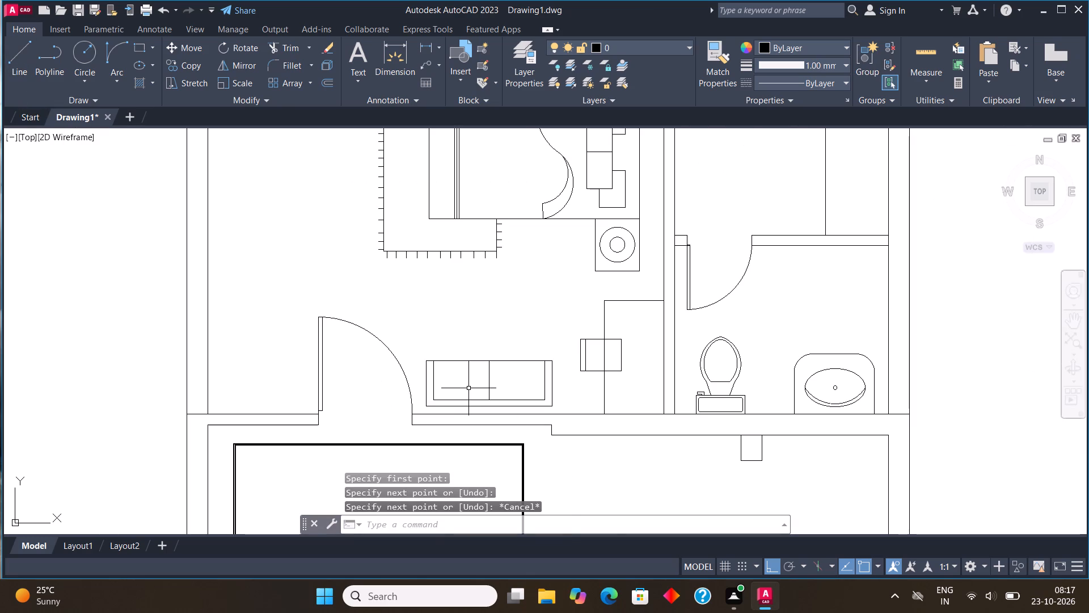
{"action": "scroll", "coordinate": [473, 393], "scroll_direction": "down", "scroll_amount": 2}
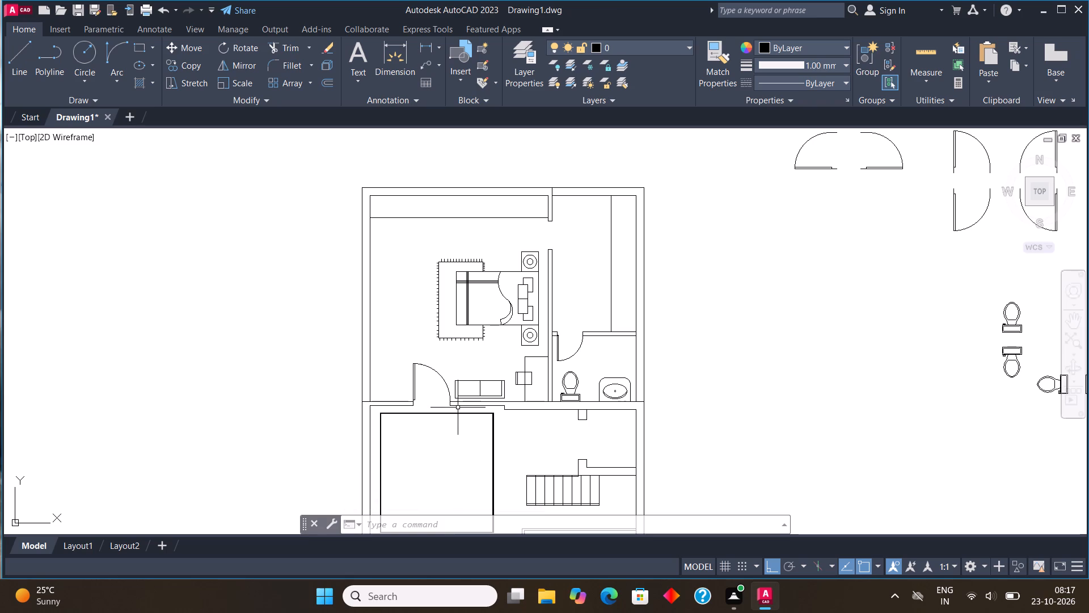
{"action": "left_click", "coordinate": [145, 46]}
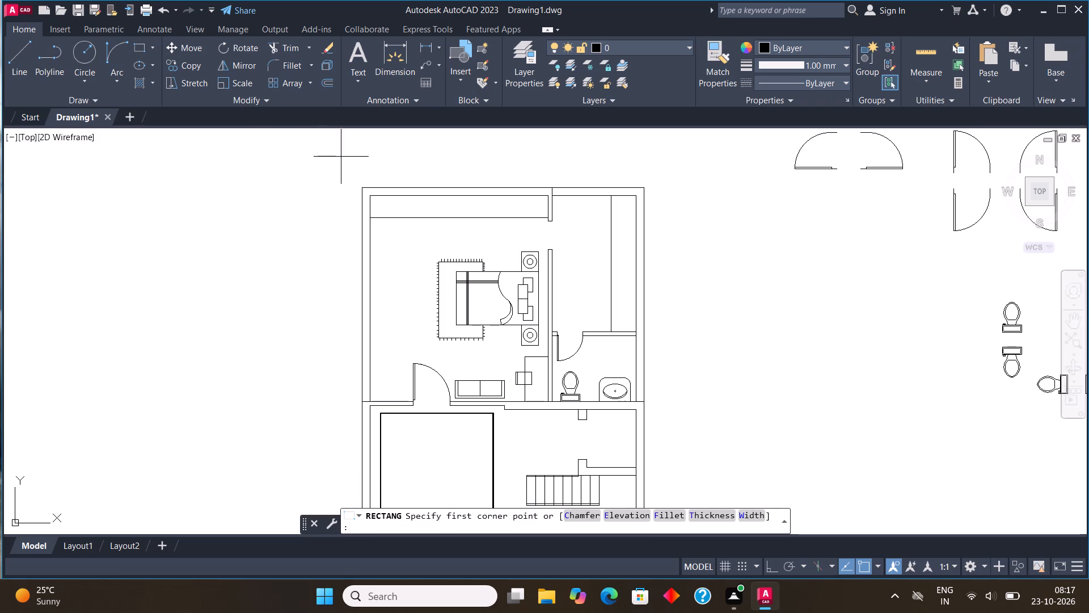
{"action": "scroll", "coordinate": [354, 177], "scroll_direction": "up", "scroll_amount": 1}
{"action": "left_click", "coordinate": [370, 195]}
{"action": "left_click", "coordinate": [400, 206]}
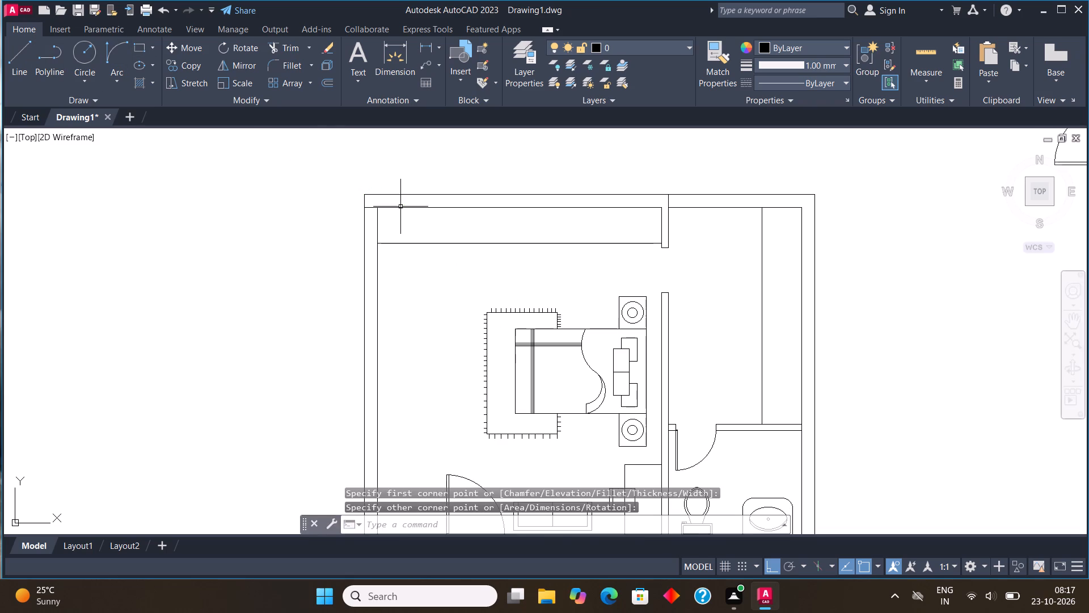
Copy the corner column along the top wall, once left of the bedroom partition and once at the plan's top-right corner.
{"action": "middle_click_drag", "start_coordinate": [431, 169], "coordinate": [418, 250]}
{"action": "scroll", "coordinate": [418, 250], "scroll_direction": "up", "scroll_amount": 1}
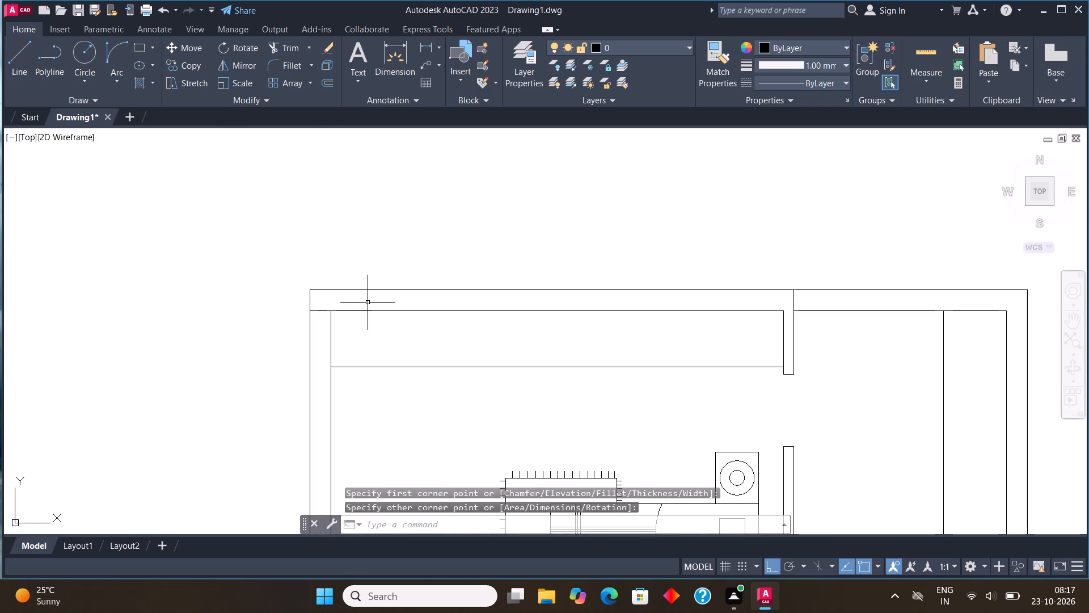
{"action": "left_click", "coordinate": [367, 303]}
{"action": "left_click", "coordinate": [190, 61]}
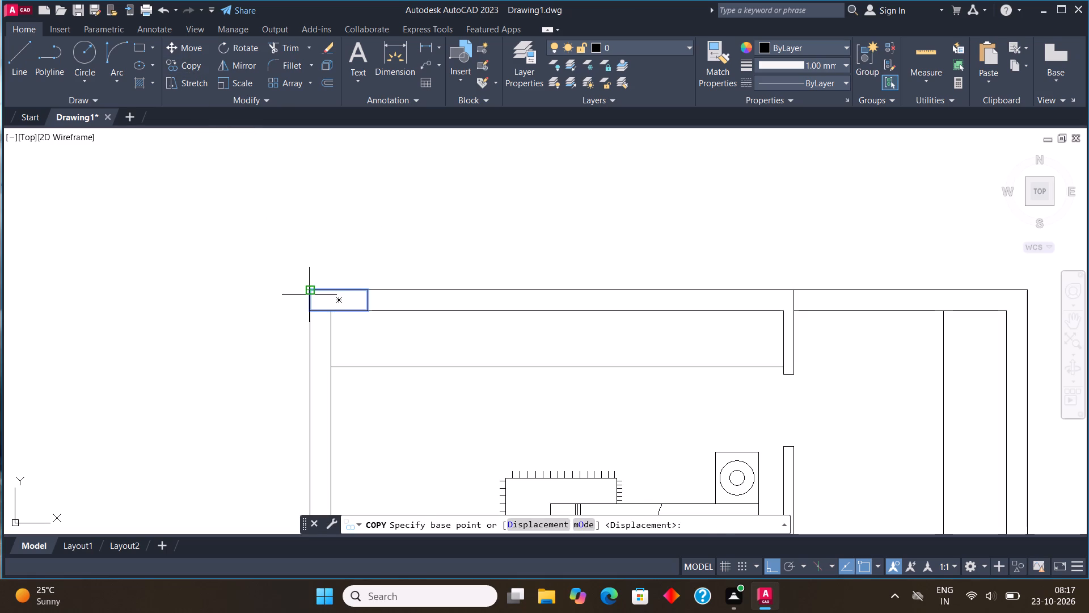
{"action": "left_click", "coordinate": [309, 295]}
{"action": "left_click", "coordinate": [627, 300]}
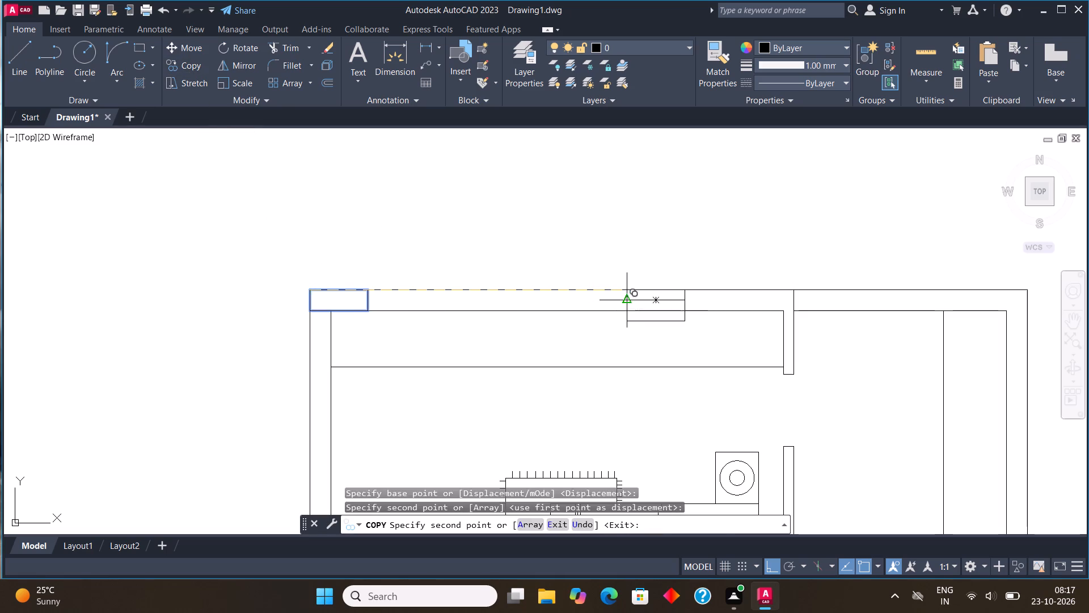
{"action": "scroll", "coordinate": [579, 299], "scroll_direction": "down", "scroll_amount": 2}
{"action": "scroll", "coordinate": [710, 306], "scroll_direction": "up", "scroll_amount": 3}
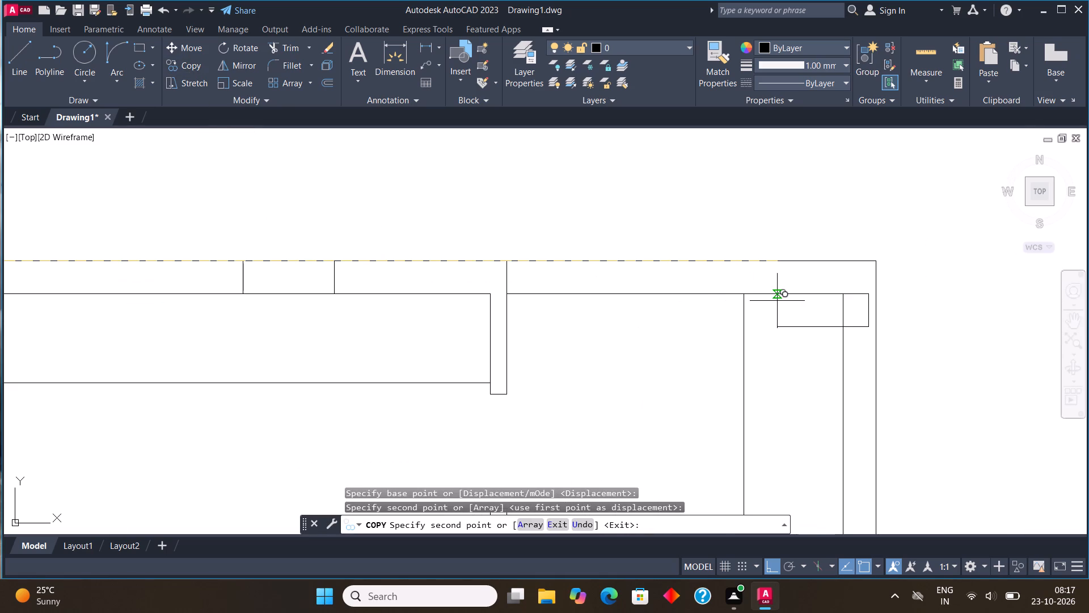
{"action": "left_click", "coordinate": [783, 302]}
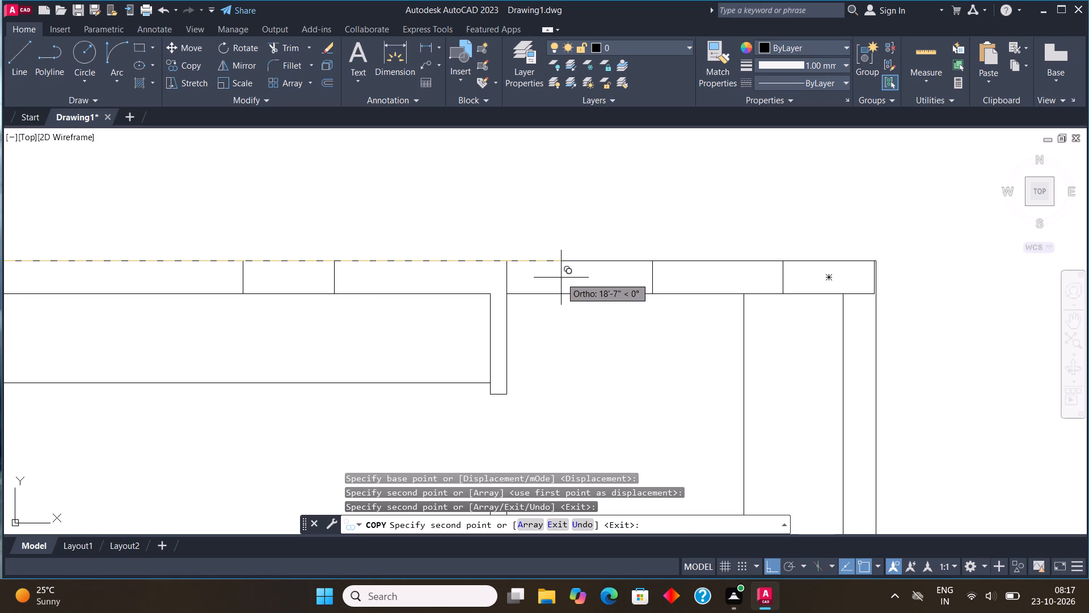
With Ortho off, copy the column to the lower bedroom's bottom-left wall corner and the lower bathroom's bottom-right wall corner.
{"action": "scroll", "coordinate": [561, 278], "scroll_direction": "down", "scroll_amount": 5}
{"action": "middle_click_drag", "start_coordinate": [576, 349], "coordinate": [582, 173]}
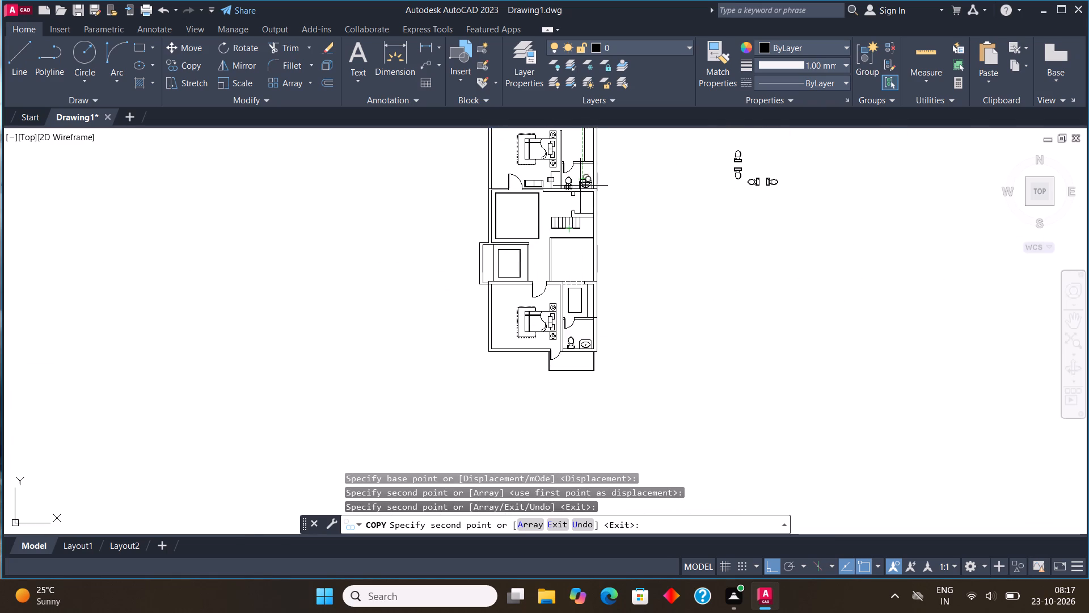
{"action": "scroll", "coordinate": [533, 298], "scroll_direction": "up", "scroll_amount": 3}
{"action": "scroll", "coordinate": [493, 394], "scroll_direction": "down", "scroll_amount": 2}
{"action": "scroll", "coordinate": [429, 425], "scroll_direction": "up", "scroll_amount": 3}
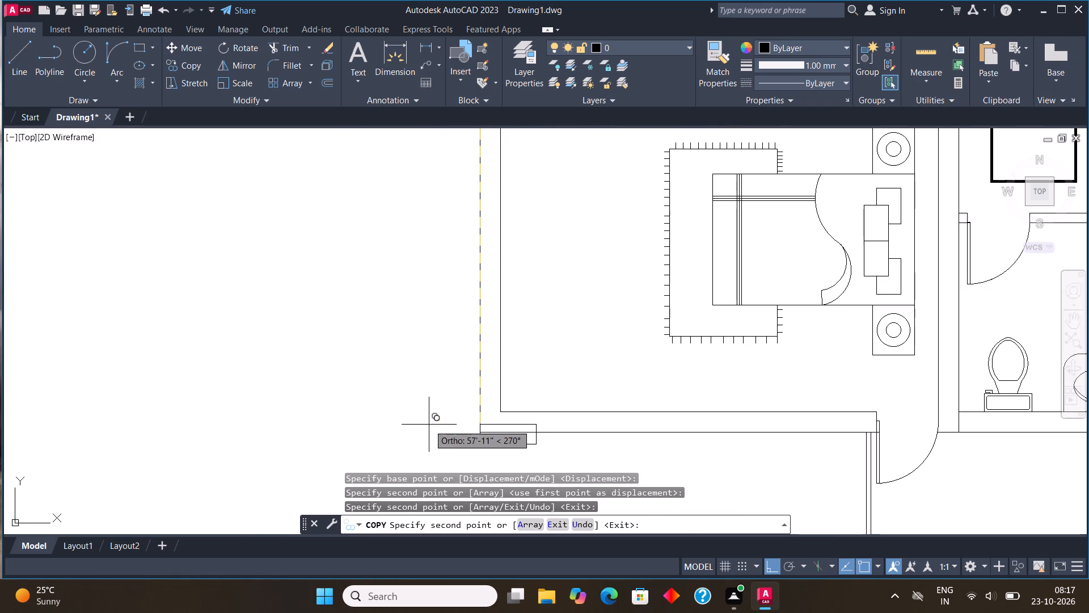
{"action": "left_click", "coordinate": [483, 413]}
{"action": "middle_click_drag", "start_coordinate": [574, 402], "coordinate": [516, 391]}
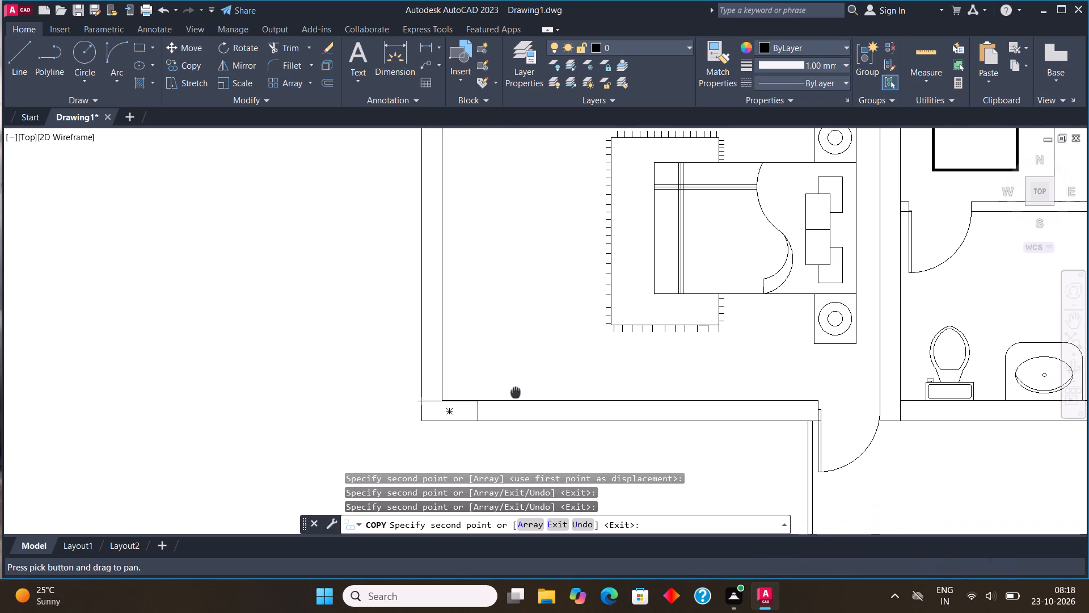
{"action": "key", "text": "F8"}
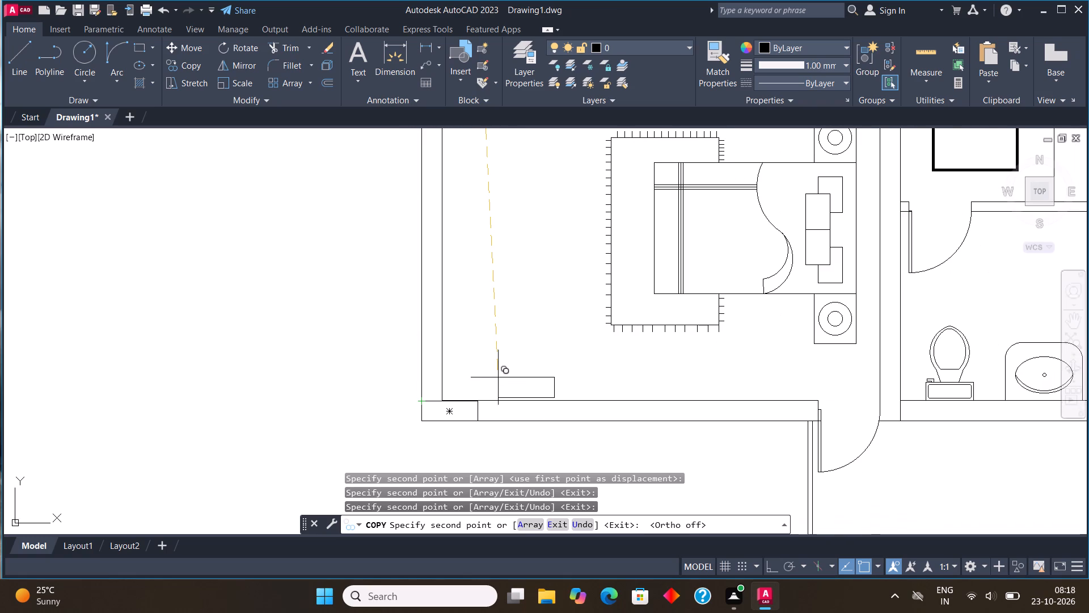
{"action": "scroll", "coordinate": [498, 377], "scroll_direction": "down", "scroll_amount": 3}
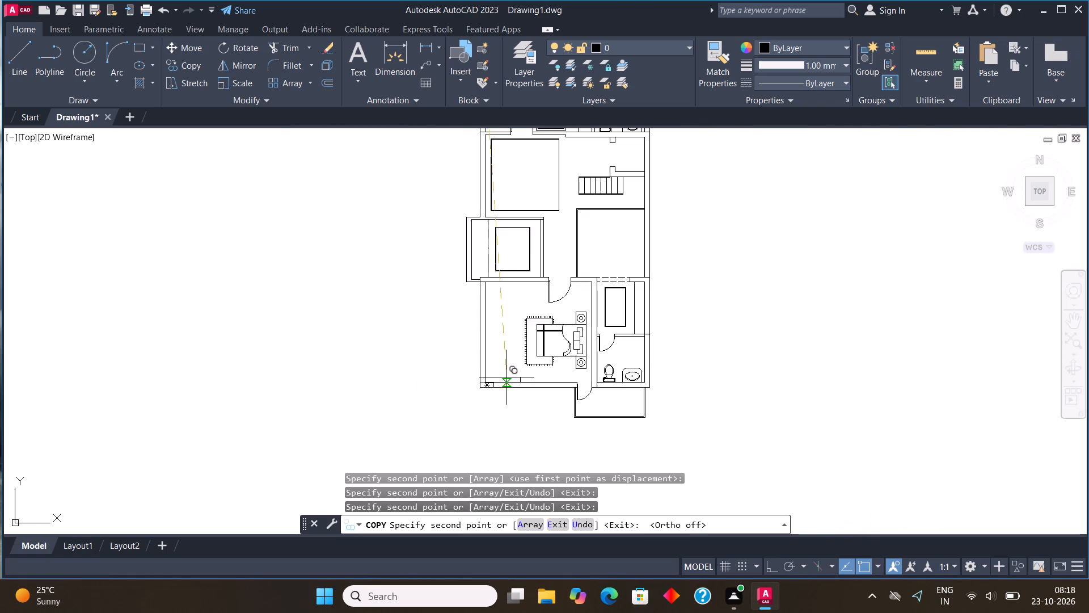
{"action": "scroll", "coordinate": [607, 396], "scroll_direction": "up", "scroll_amount": 2}
{"action": "scroll", "coordinate": [662, 371], "scroll_direction": "up", "scroll_amount": 4}
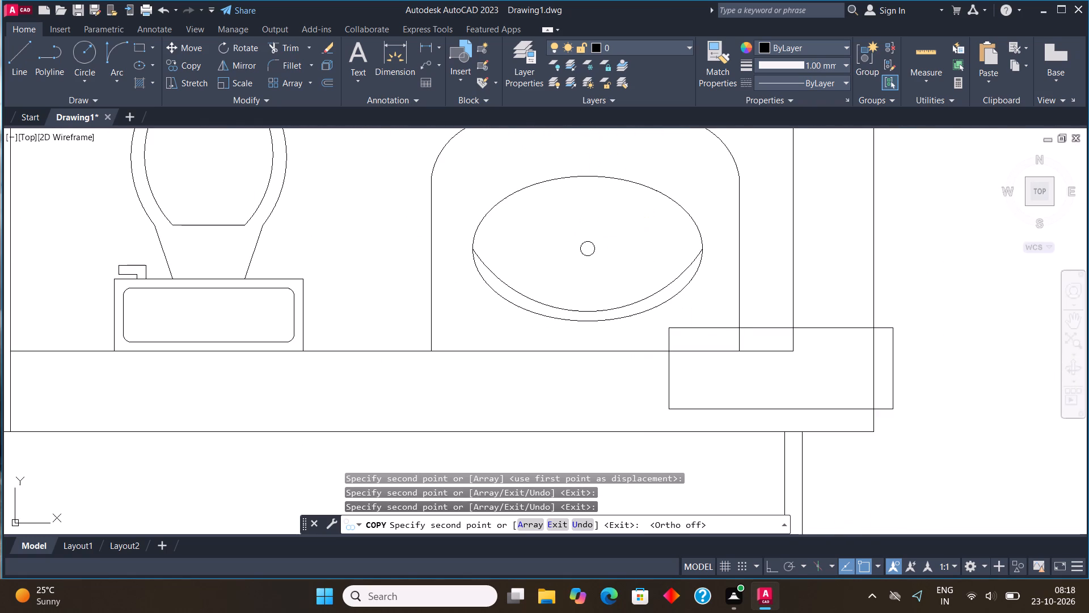
{"action": "left_click", "coordinate": [651, 352]}
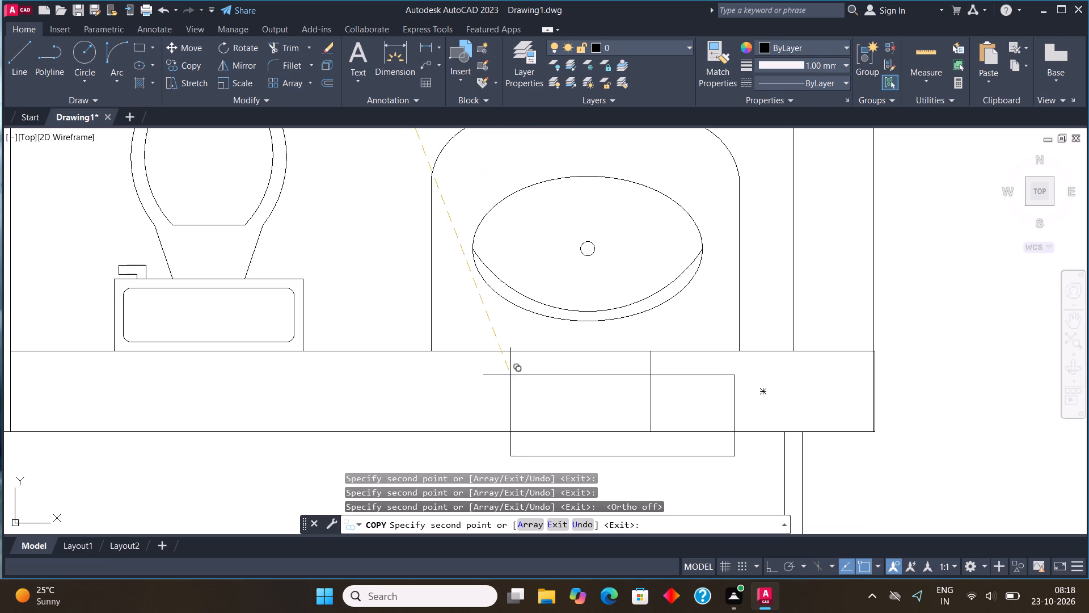
Copy the column to the right and left outer ends of the wall above the lower bedroom and its dressing area.
{"action": "scroll", "coordinate": [500, 379], "scroll_direction": "down", "scroll_amount": 3}
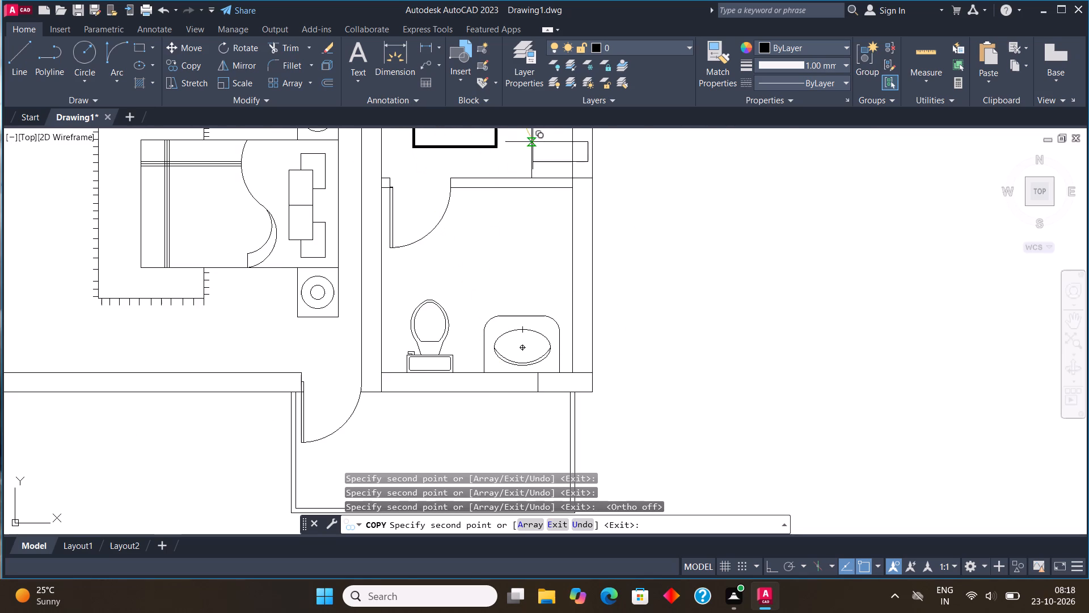
{"action": "middle_click_drag", "start_coordinate": [550, 209], "coordinate": [569, 450]}
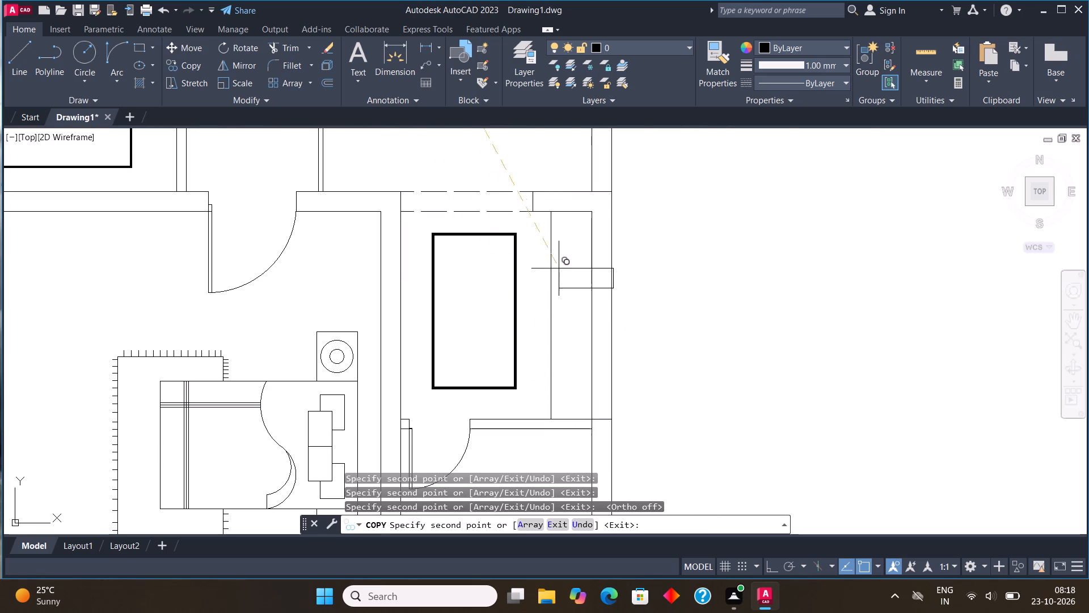
{"action": "scroll", "coordinate": [553, 167], "scroll_direction": "up", "scroll_amount": 3}
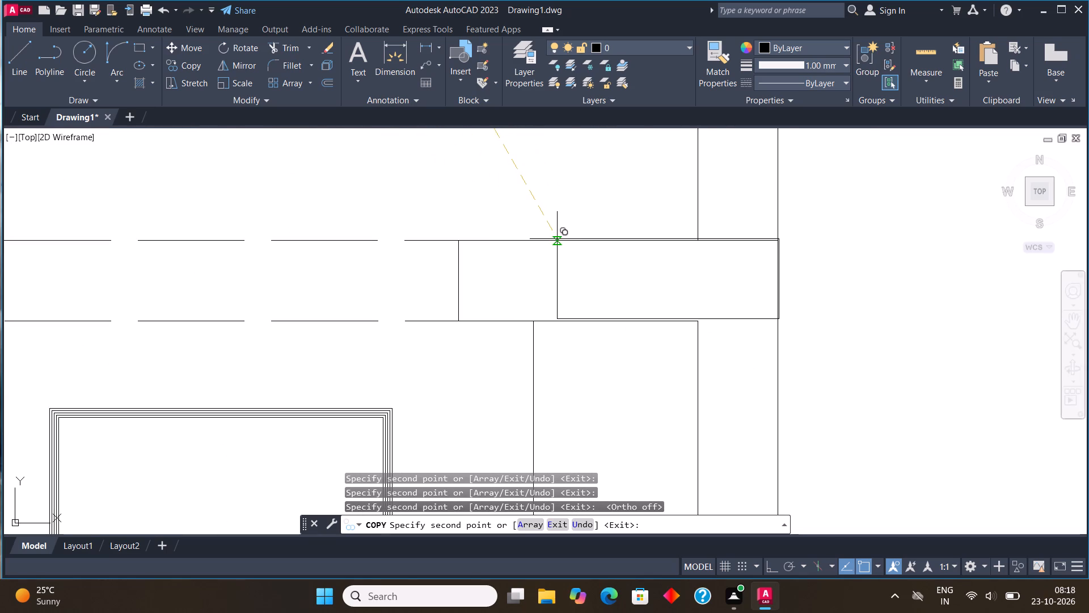
{"action": "left_click", "coordinate": [557, 239]}
{"action": "scroll", "coordinate": [572, 259], "scroll_direction": "down", "scroll_amount": 3}
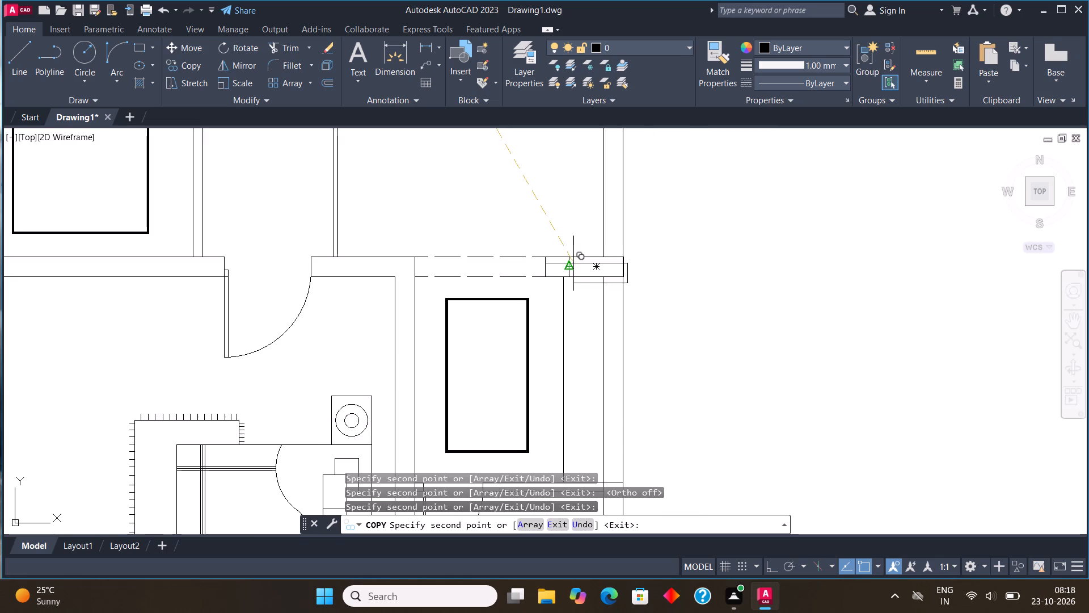
{"action": "middle_click_drag", "start_coordinate": [526, 263], "coordinate": [796, 270]}
{"action": "scroll", "coordinate": [234, 274], "scroll_direction": "up", "scroll_amount": 1}
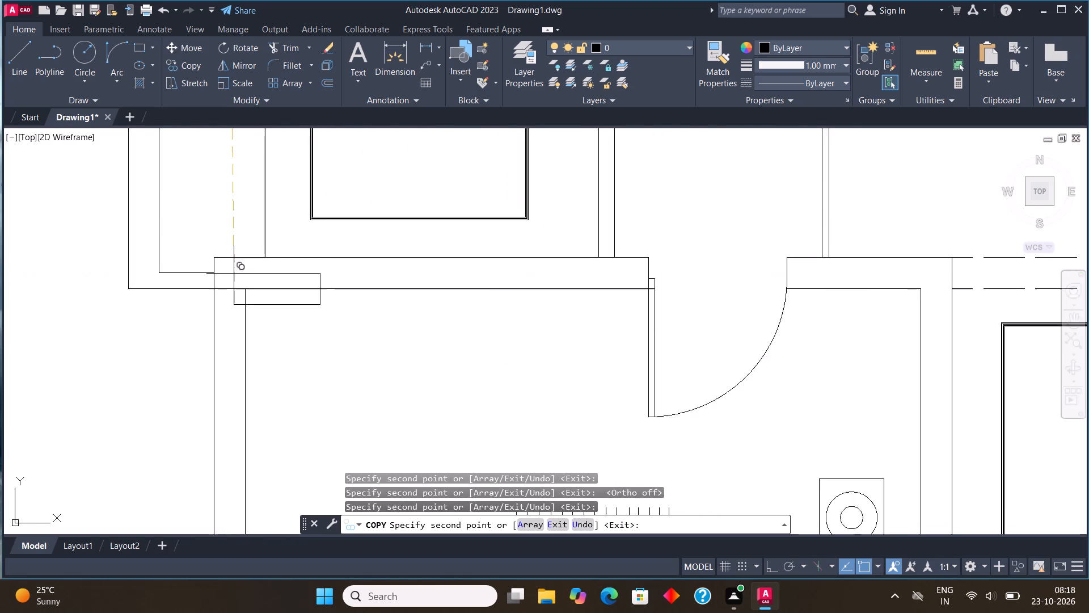
{"action": "scroll", "coordinate": [234, 274], "scroll_direction": "up", "scroll_amount": 1}
{"action": "left_click", "coordinate": [197, 248]}
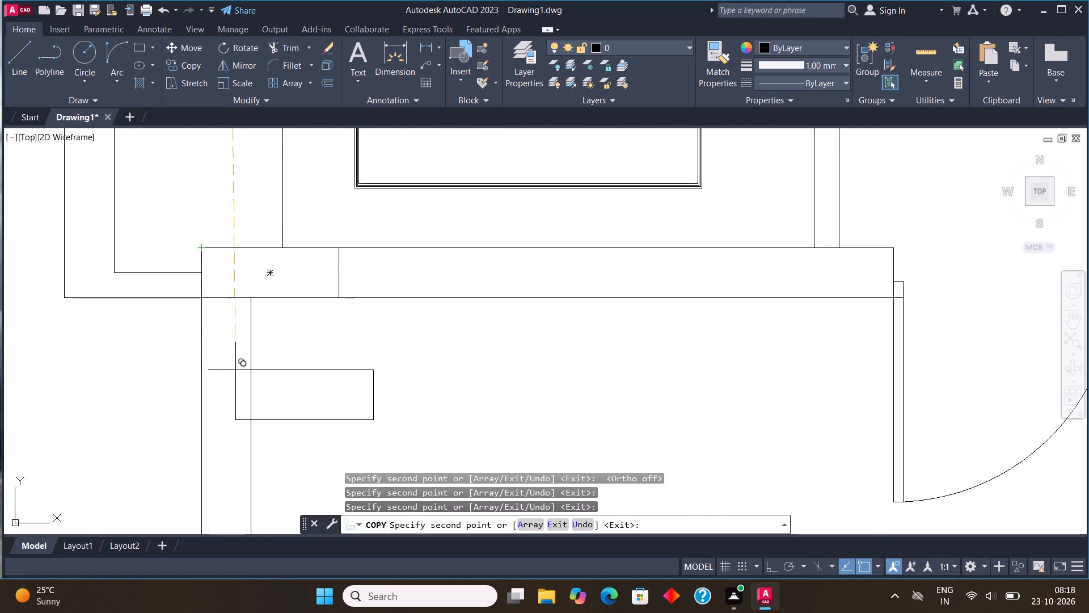
Copy the column into the top bathroom's lower wall, once below the toilet and once at the right outer end.
{"action": "scroll", "coordinate": [239, 376], "scroll_direction": "down", "scroll_amount": 2}
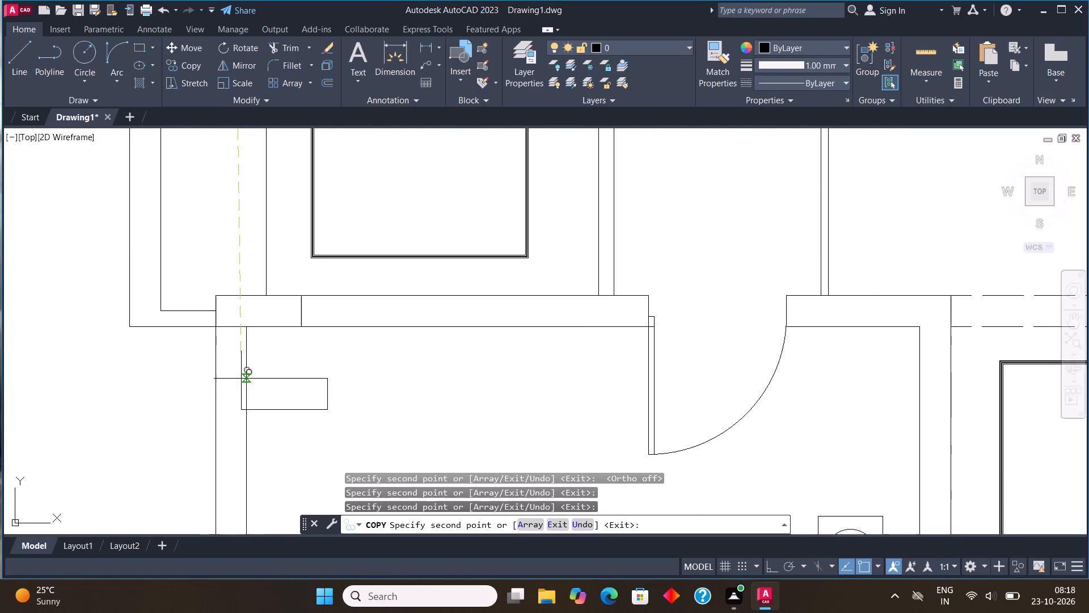
{"action": "scroll", "coordinate": [243, 380], "scroll_direction": "down", "scroll_amount": 3}
{"action": "middle_click_drag", "start_coordinate": [395, 267], "coordinate": [435, 342]}
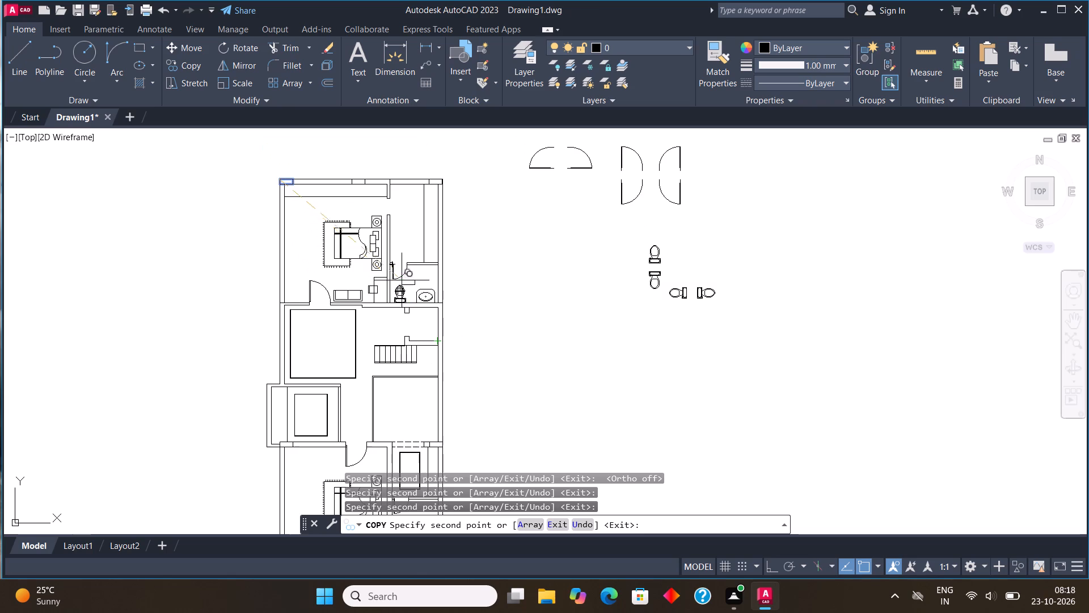
{"action": "scroll", "coordinate": [400, 275], "scroll_direction": "up", "scroll_amount": 2}
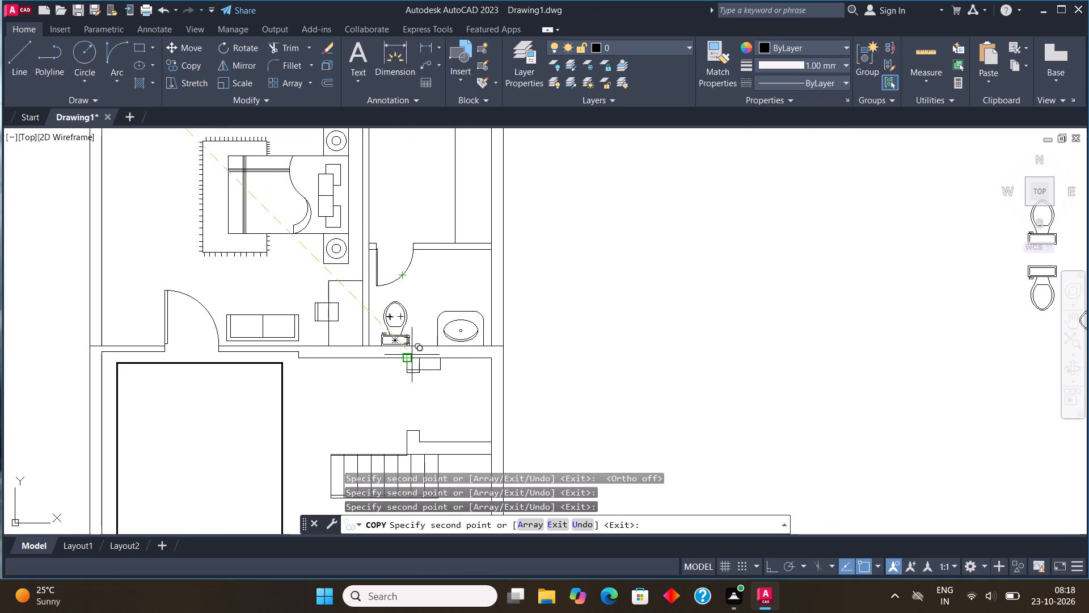
{"action": "scroll", "coordinate": [411, 355], "scroll_direction": "up", "scroll_amount": 3}
{"action": "left_click", "coordinate": [305, 320]}
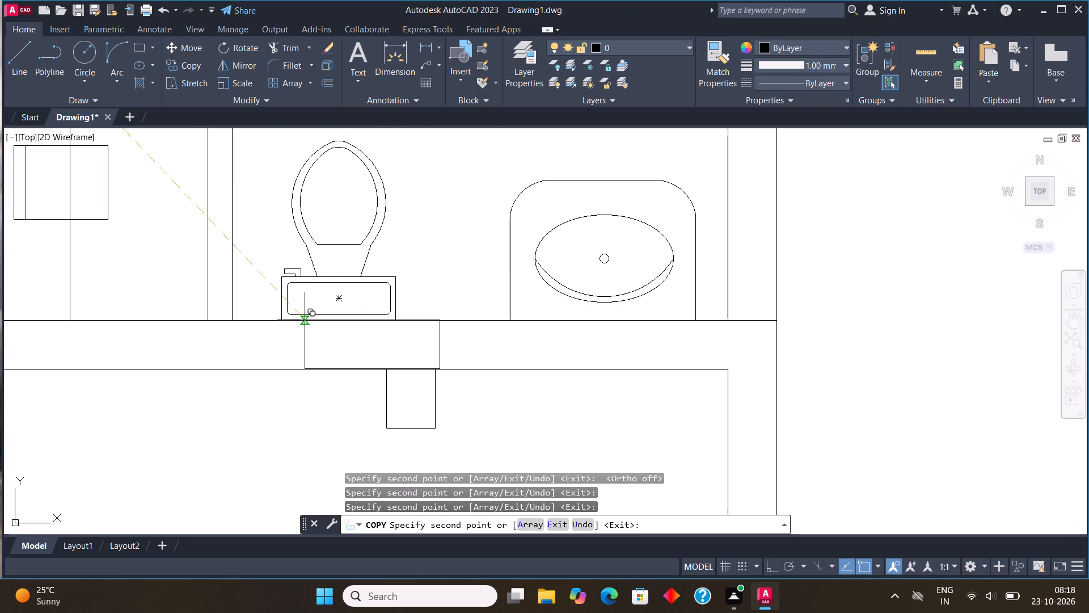
{"action": "left_click", "coordinate": [641, 320]}
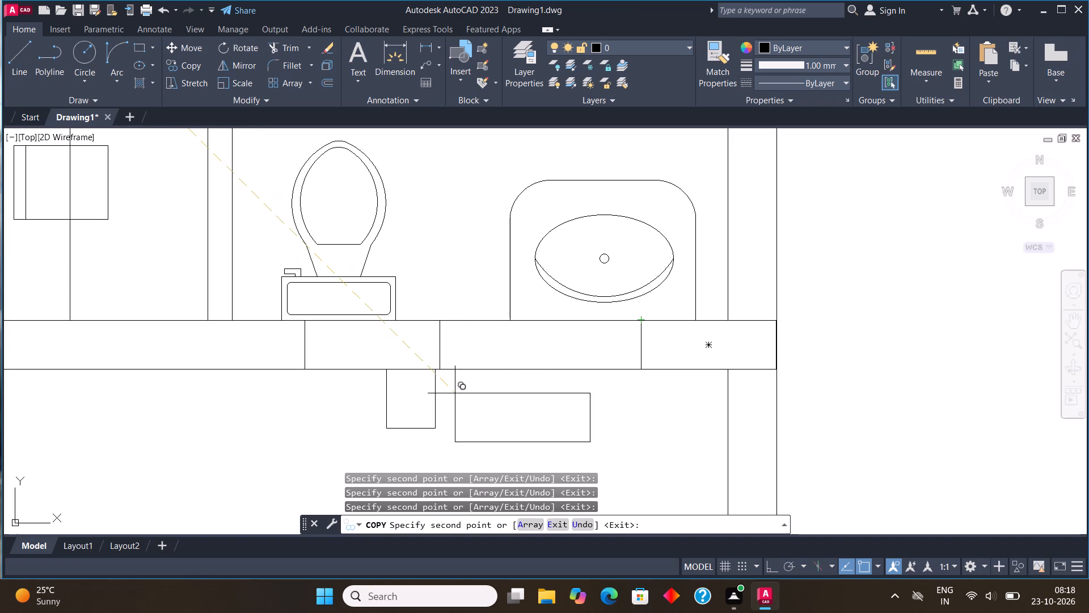
Place a spare copy of the column in the empty space to the right of the top bedroom block.
{"action": "scroll", "coordinate": [458, 399], "scroll_direction": "down", "scroll_amount": 2}
{"action": "scroll", "coordinate": [489, 347], "scroll_direction": "down", "scroll_amount": 1}
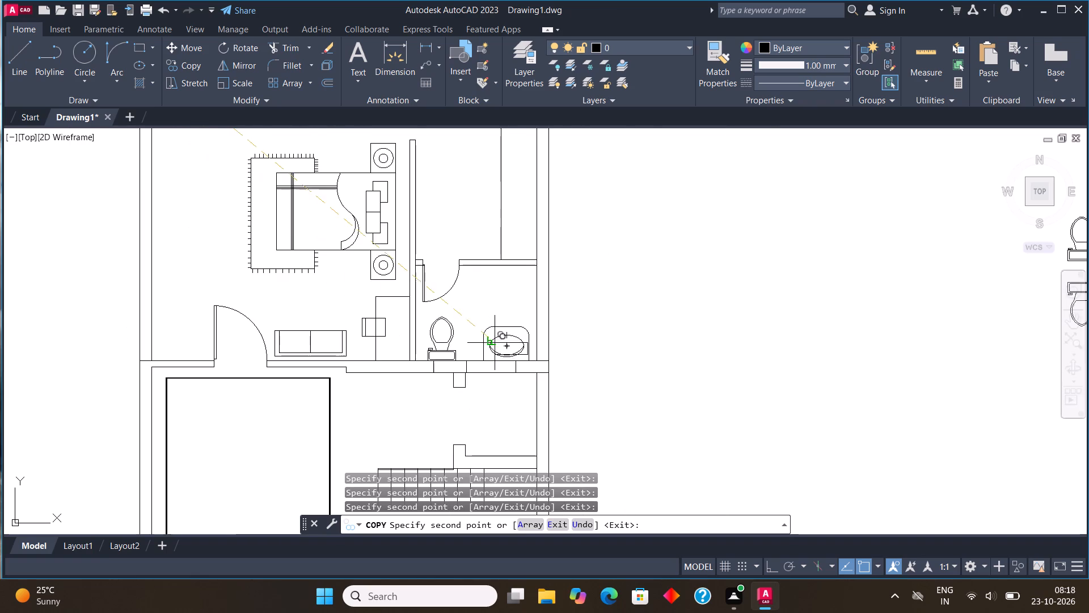
{"action": "middle_click_drag", "start_coordinate": [491, 311], "coordinate": [550, 392]}
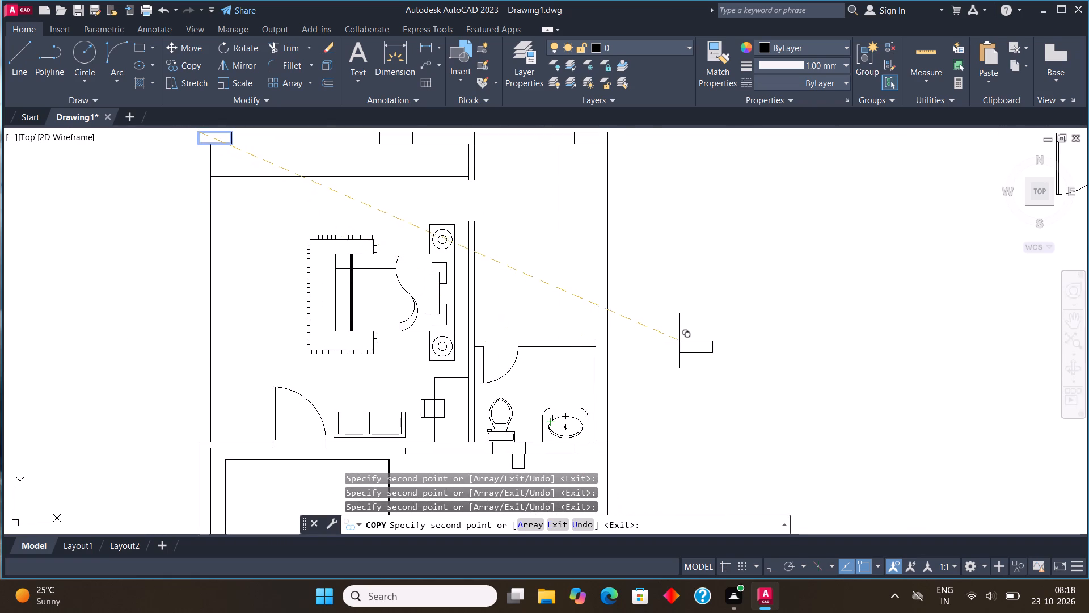
{"action": "left_click", "coordinate": [683, 341]}
{"action": "key", "text": "Escape"}
Rotate the spare column to an upright orientation with Ortho on.
{"action": "left_click_drag", "start_coordinate": [714, 383], "coordinate": [712, 375]}
{"action": "left_click", "coordinate": [660, 292]}
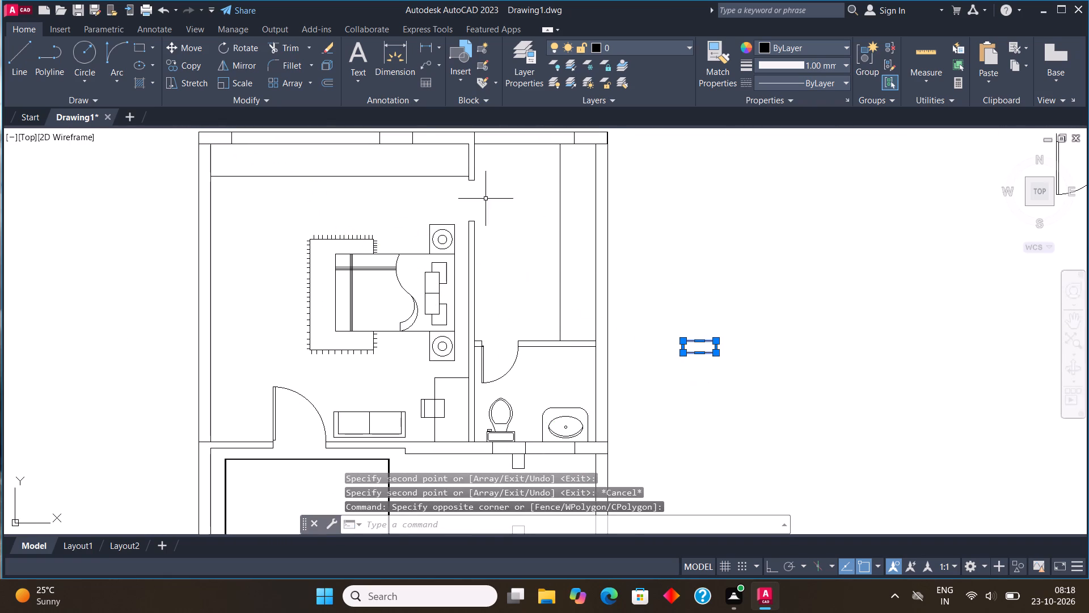
{"action": "left_click", "coordinate": [235, 45]}
{"action": "left_click", "coordinate": [746, 329]}
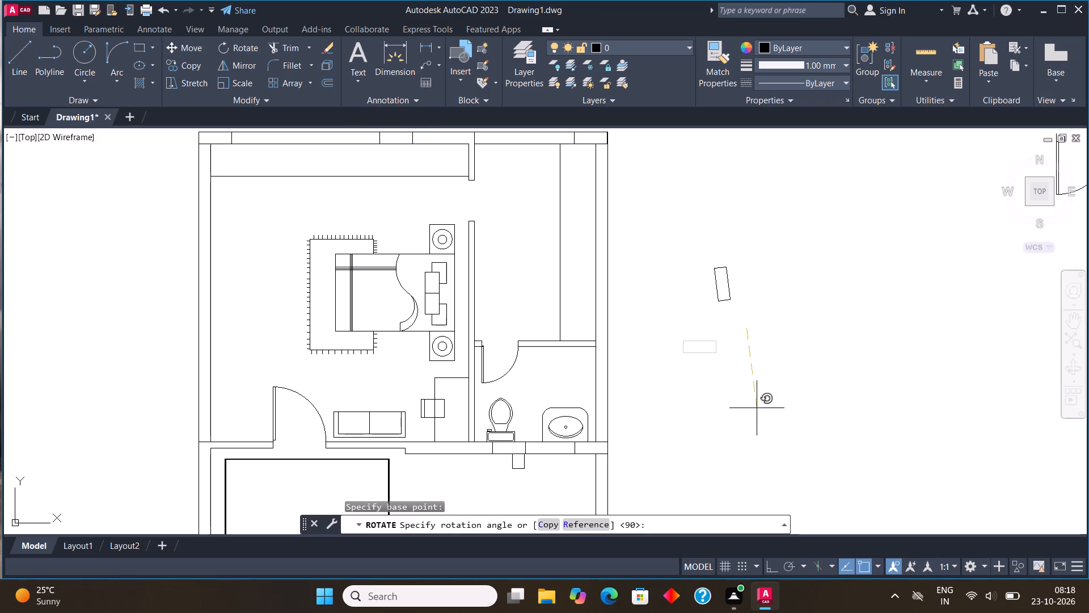
{"action": "key", "text": "F8"}
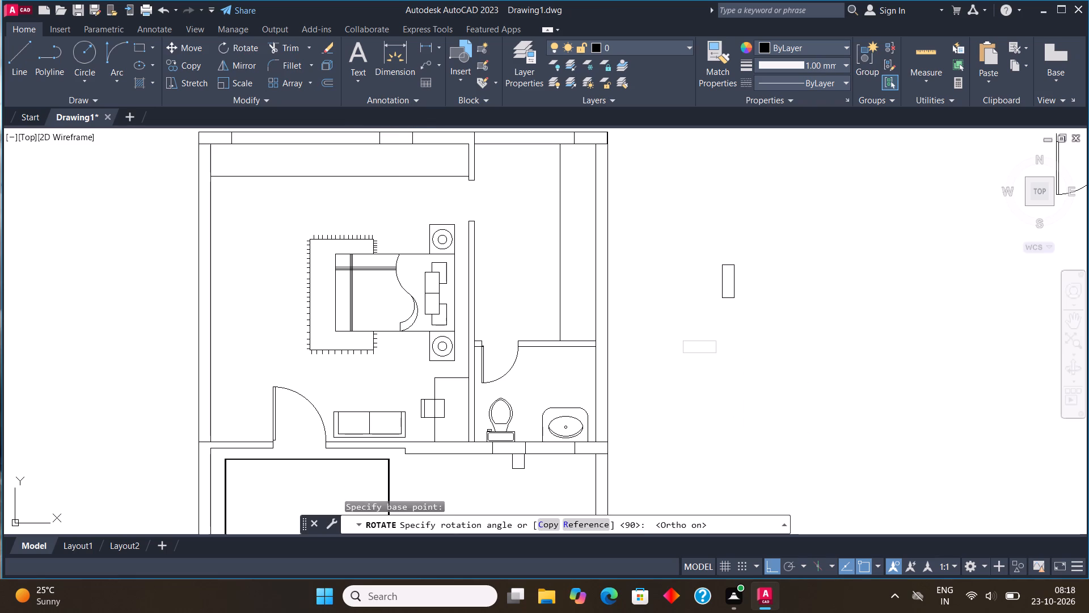
{"action": "left_click", "coordinate": [773, 430]}
Copy the upright spare column into the left outer wall of the top bedroom, with Ortho off.
{"action": "left_click_drag", "start_coordinate": [742, 325], "coordinate": [731, 305]}
{"action": "left_click_drag", "start_coordinate": [672, 217], "coordinate": [677, 220]}
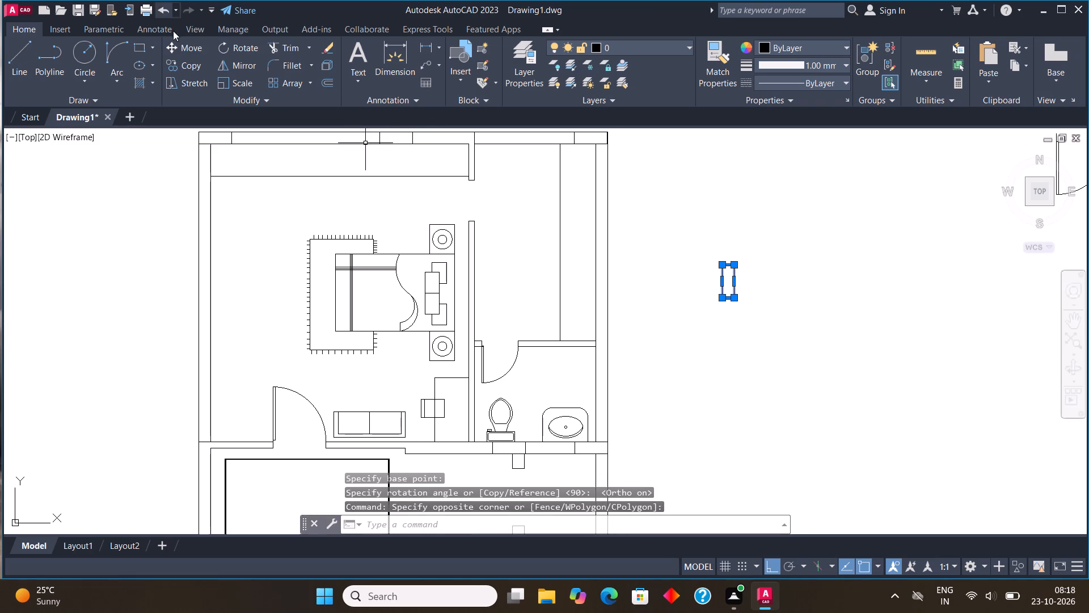
{"action": "left_click", "coordinate": [193, 62]}
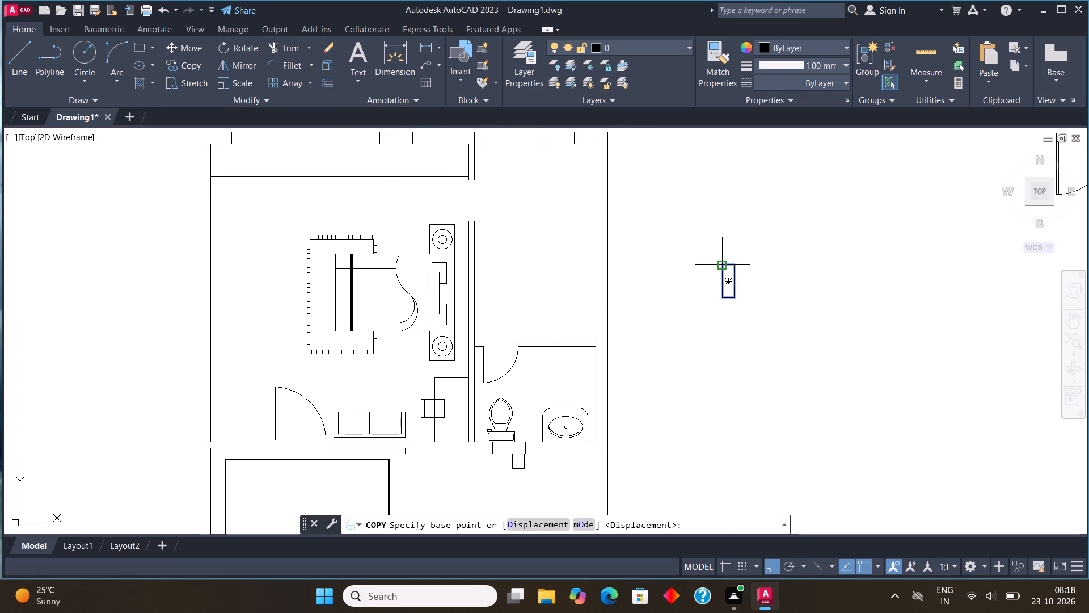
{"action": "left_click", "coordinate": [722, 264]}
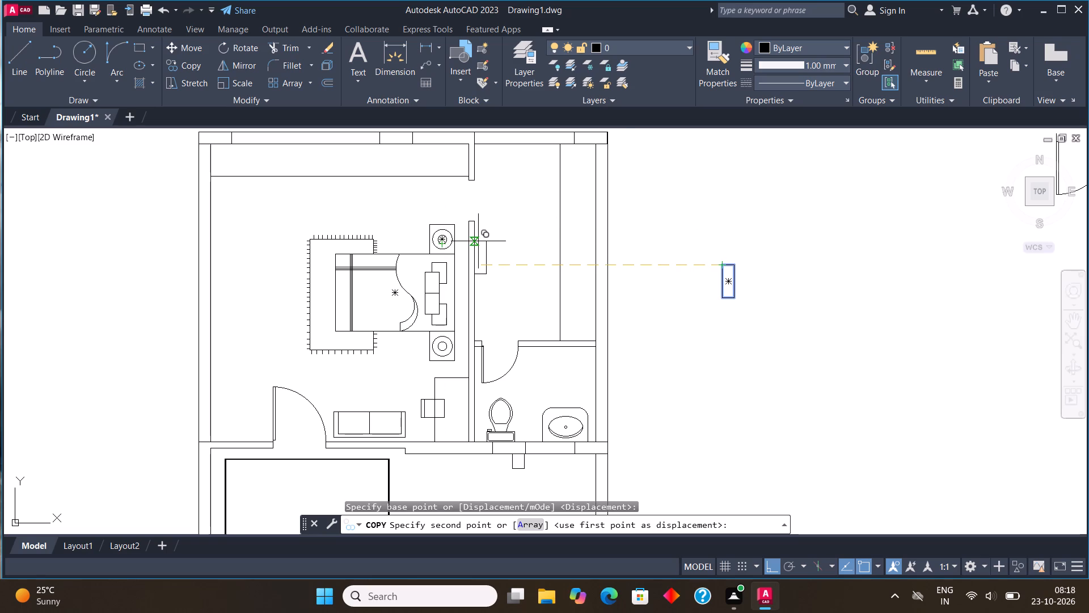
{"action": "key", "text": "F8"}
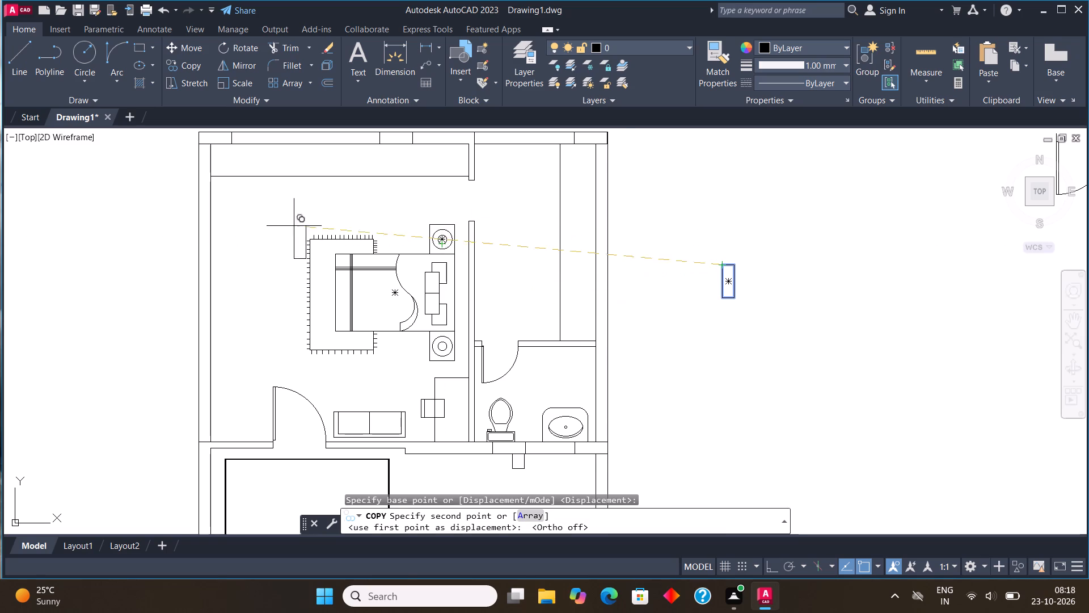
{"action": "left_click", "coordinate": [199, 287]}
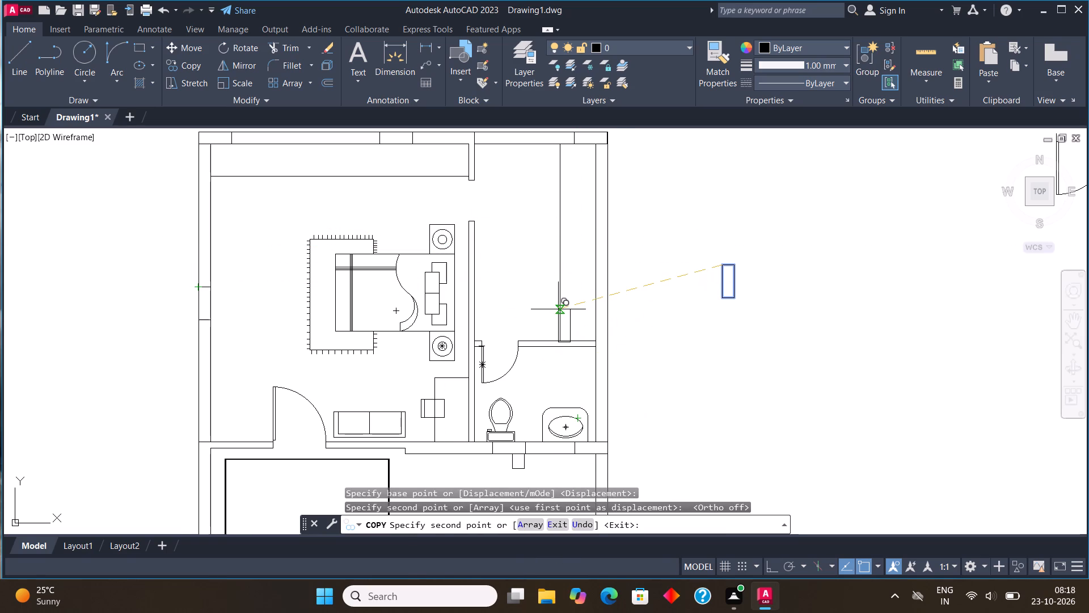
Copy the upright column into the right outer wall beside the staircase lobby and the left outer wall of the room below the top bedroom.
{"action": "scroll", "coordinate": [558, 309], "scroll_direction": "down", "scroll_amount": 1}
{"action": "scroll", "coordinate": [583, 376], "scroll_direction": "up", "scroll_amount": 3}
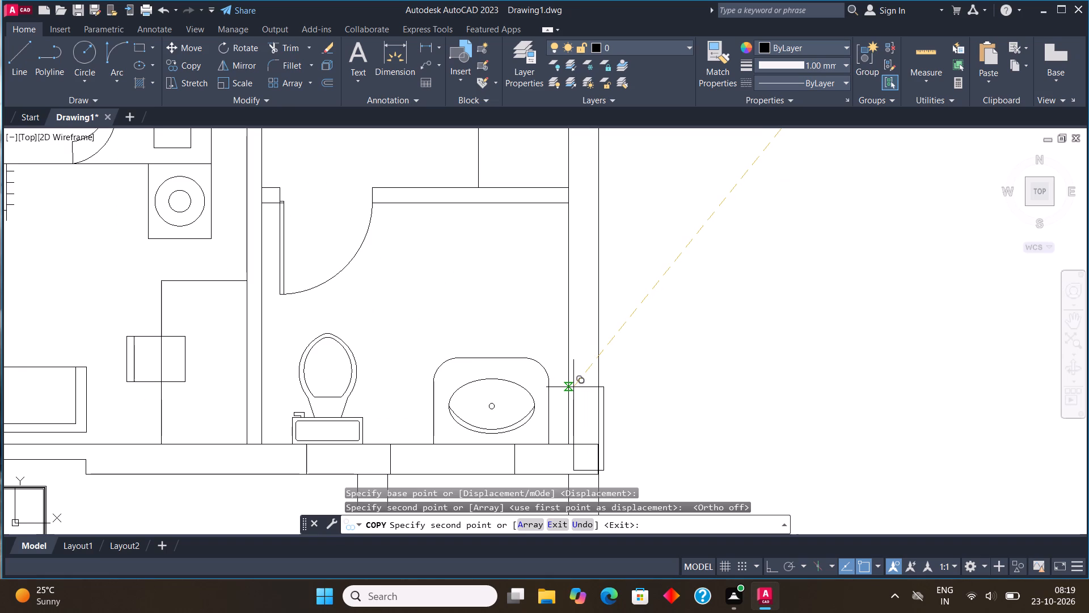
{"action": "scroll", "coordinate": [562, 326], "scroll_direction": "down", "scroll_amount": 3}
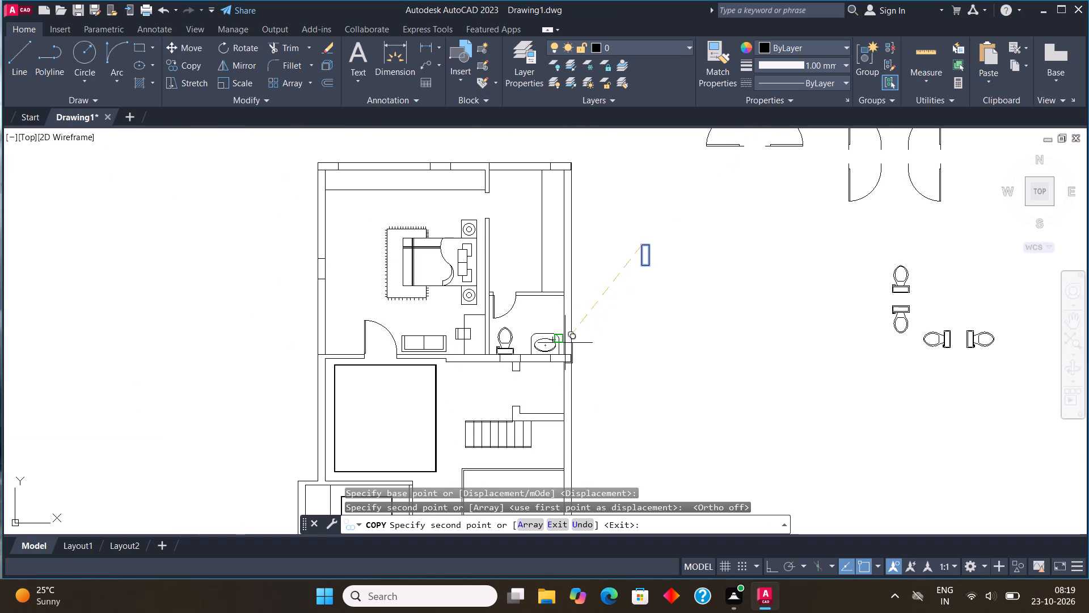
{"action": "scroll", "coordinate": [565, 408], "scroll_direction": "up", "scroll_amount": 3}
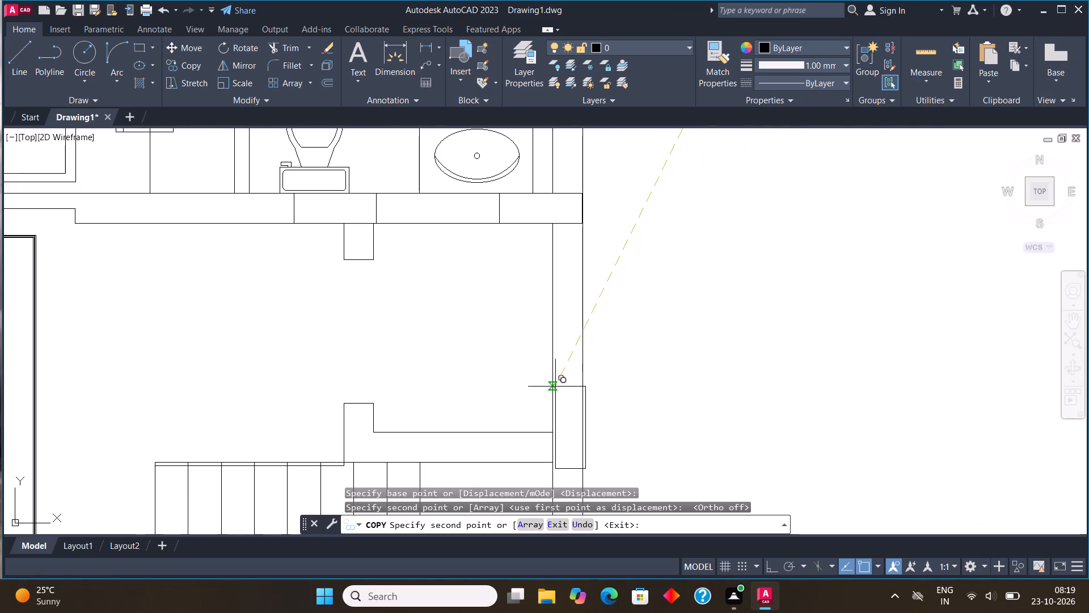
{"action": "left_click", "coordinate": [552, 382]}
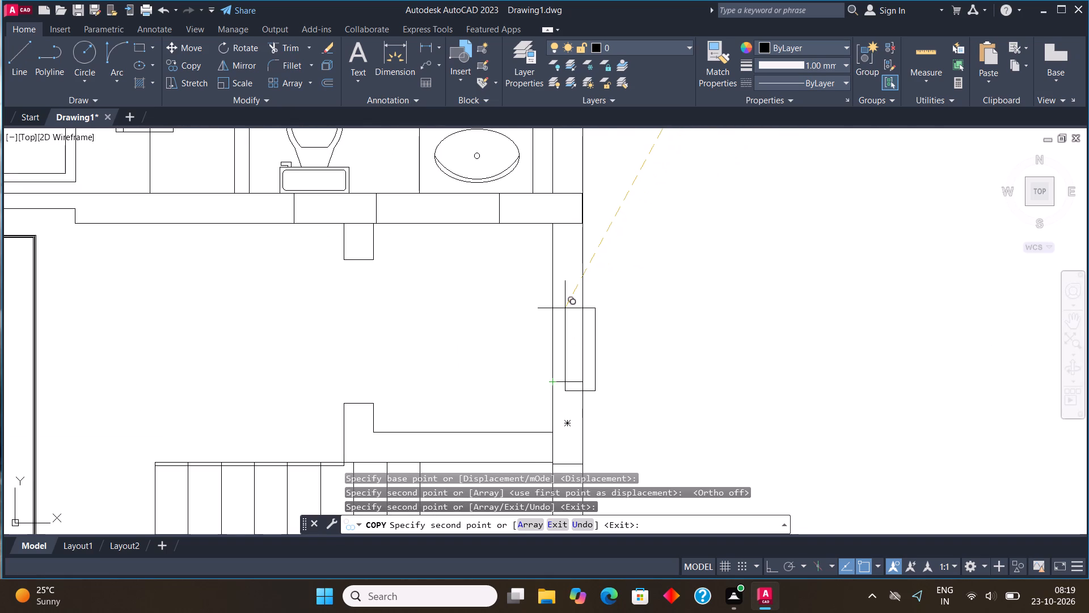
{"action": "scroll", "coordinate": [445, 295], "scroll_direction": "down", "scroll_amount": 4}
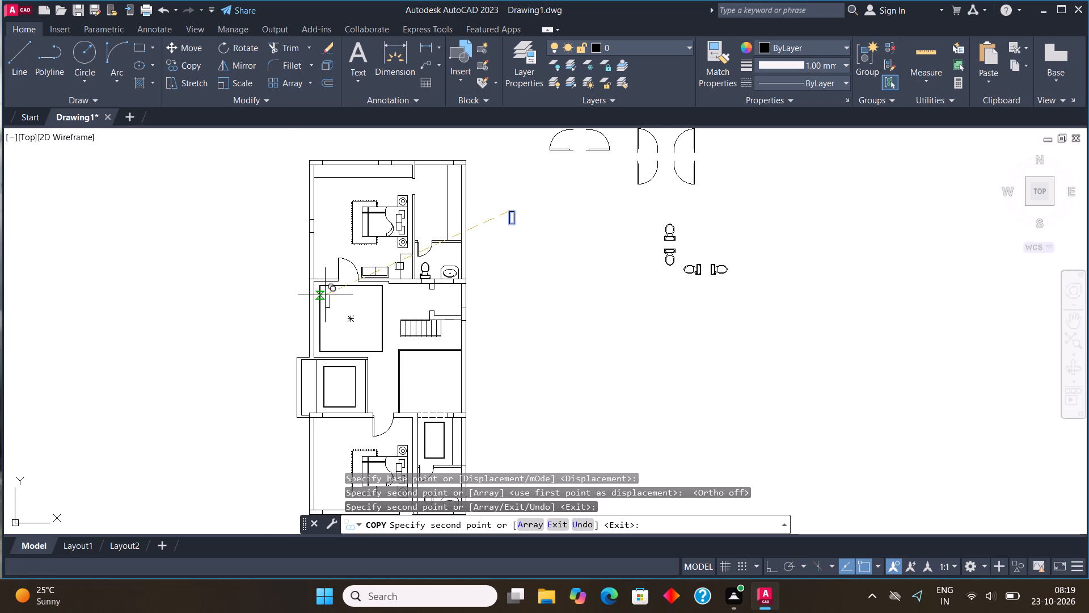
{"action": "scroll", "coordinate": [325, 295], "scroll_direction": "up", "scroll_amount": 2}
{"action": "left_click", "coordinate": [282, 316]}
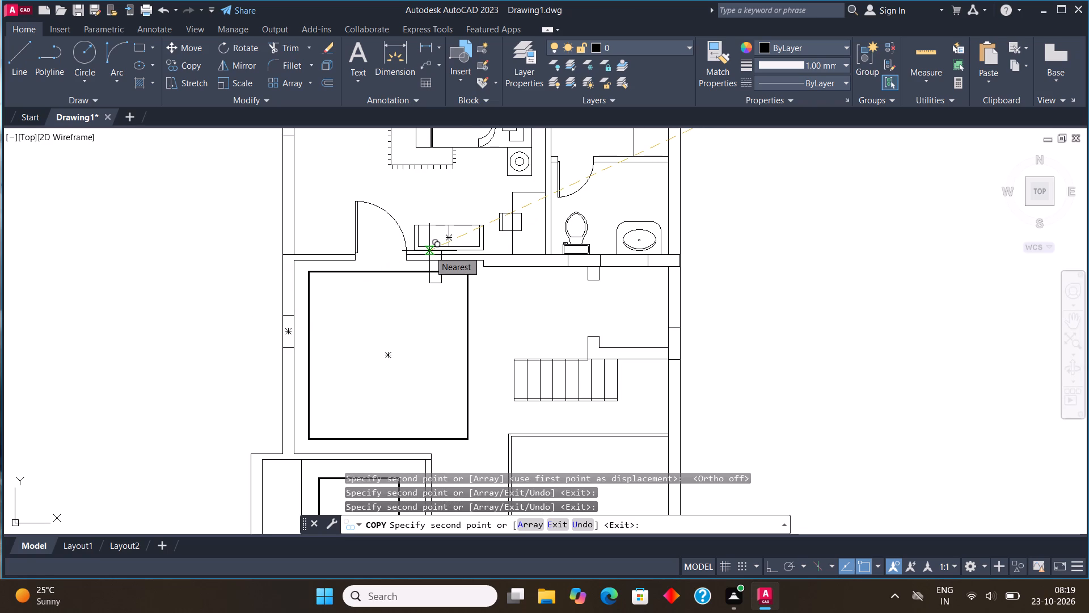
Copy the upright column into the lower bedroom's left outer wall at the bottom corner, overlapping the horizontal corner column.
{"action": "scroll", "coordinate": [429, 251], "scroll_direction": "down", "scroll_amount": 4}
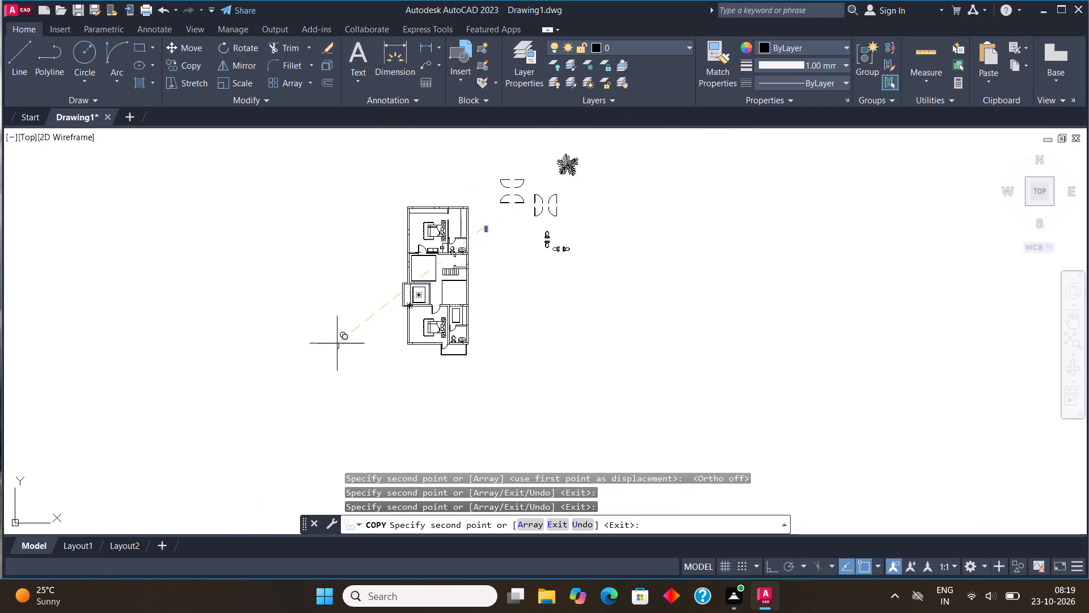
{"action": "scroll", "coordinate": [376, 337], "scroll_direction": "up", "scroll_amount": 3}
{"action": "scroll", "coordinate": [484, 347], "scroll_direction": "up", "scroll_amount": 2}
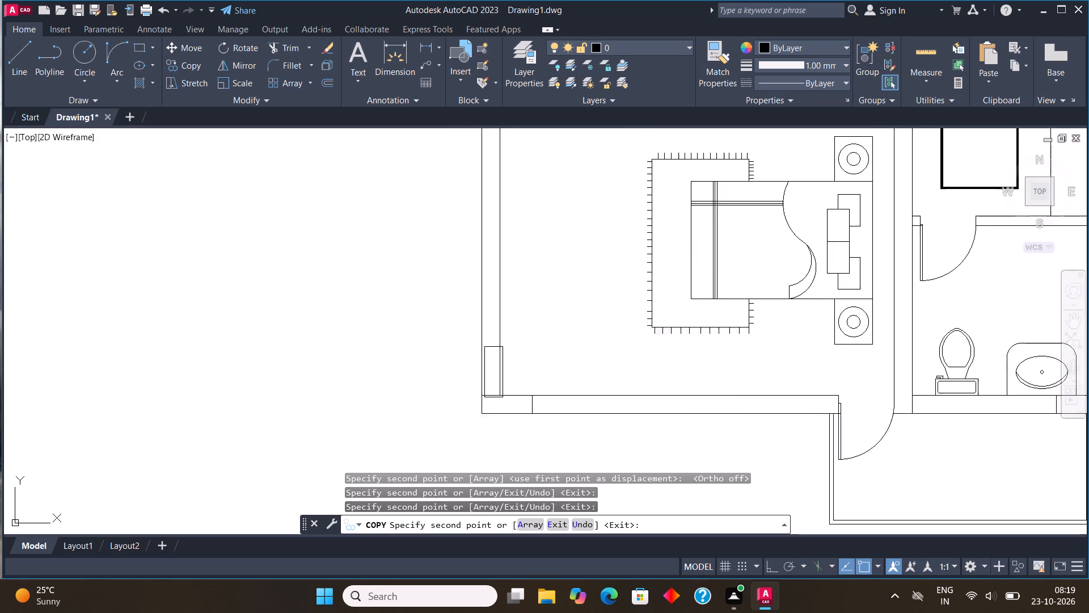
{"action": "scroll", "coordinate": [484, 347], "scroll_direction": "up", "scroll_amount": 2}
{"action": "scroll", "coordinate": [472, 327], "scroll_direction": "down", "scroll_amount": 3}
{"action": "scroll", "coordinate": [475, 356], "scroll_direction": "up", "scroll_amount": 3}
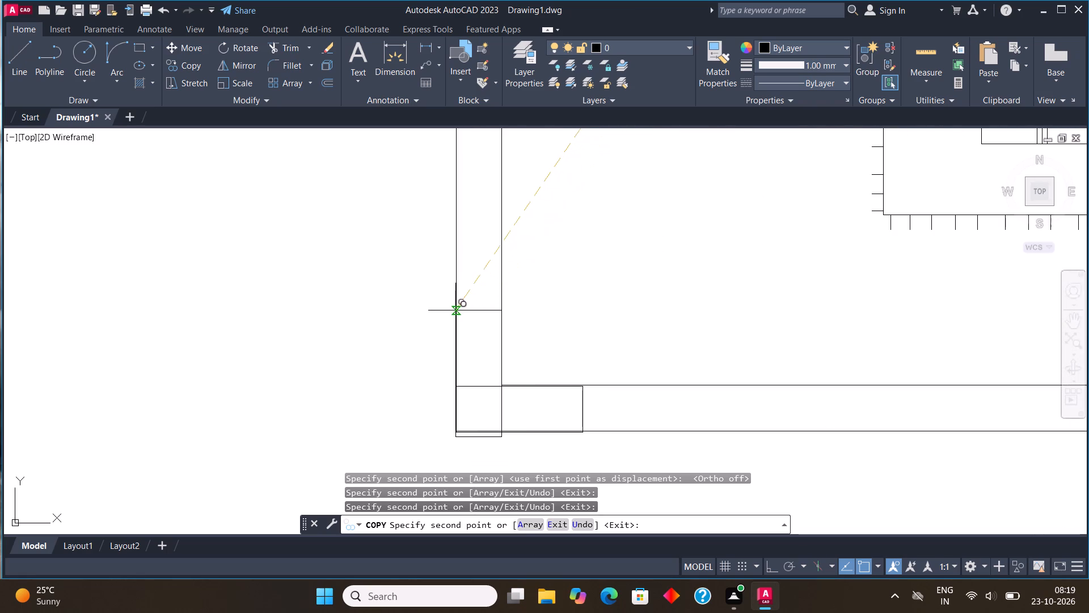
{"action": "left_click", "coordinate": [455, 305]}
Copy the upright column into the lower bathroom's right outer wall, just above the horizontal corner column.
{"action": "scroll", "coordinate": [313, 313], "scroll_direction": "down", "scroll_amount": 1}
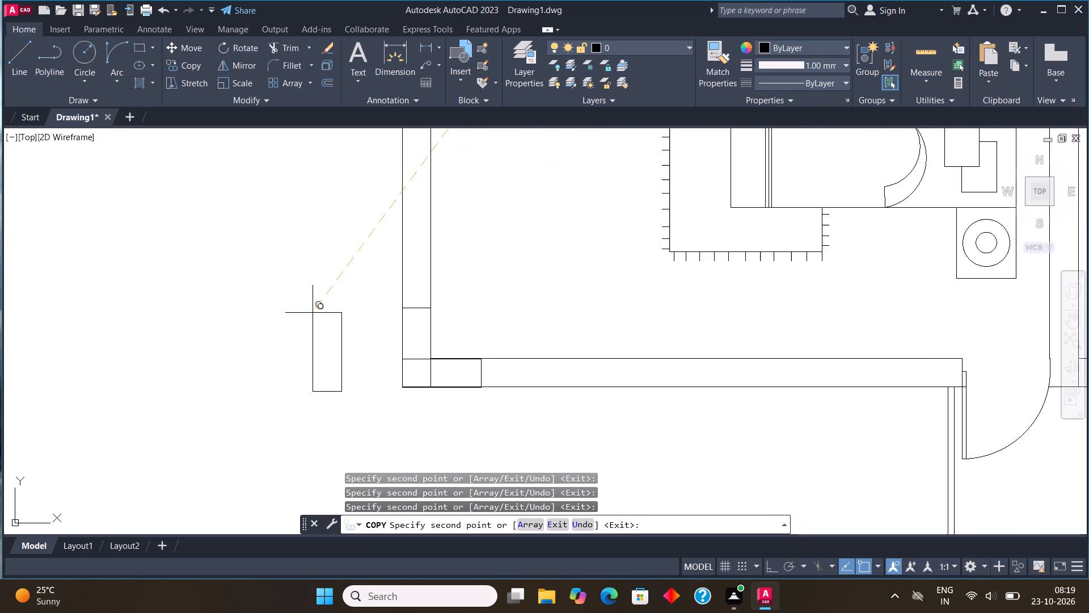
{"action": "scroll", "coordinate": [314, 315], "scroll_direction": "down", "scroll_amount": 2}
{"action": "scroll", "coordinate": [726, 316], "scroll_direction": "up", "scroll_amount": 4}
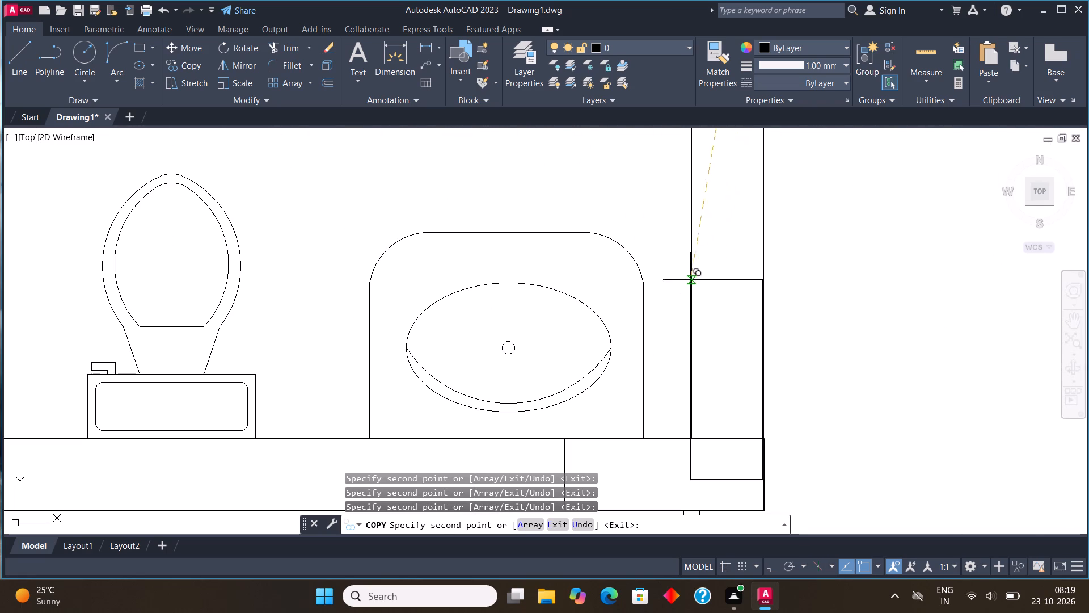
{"action": "left_click", "coordinate": [690, 239]}
{"action": "scroll", "coordinate": [675, 259], "scroll_direction": "down", "scroll_amount": 3}
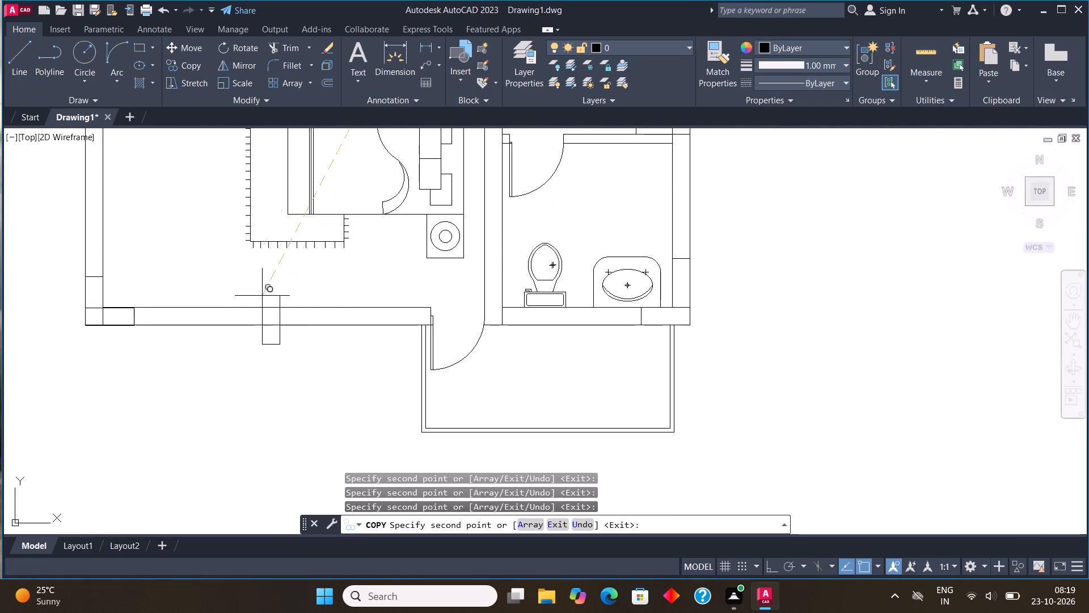
Copy the upright column again into the lower bedroom's left outer wall, just above the horizontal corner column, and end the copying.
{"action": "middle_click_drag", "start_coordinate": [171, 250], "coordinate": [721, 292]}
{"action": "scroll", "coordinate": [652, 304], "scroll_direction": "up", "scroll_amount": 3}
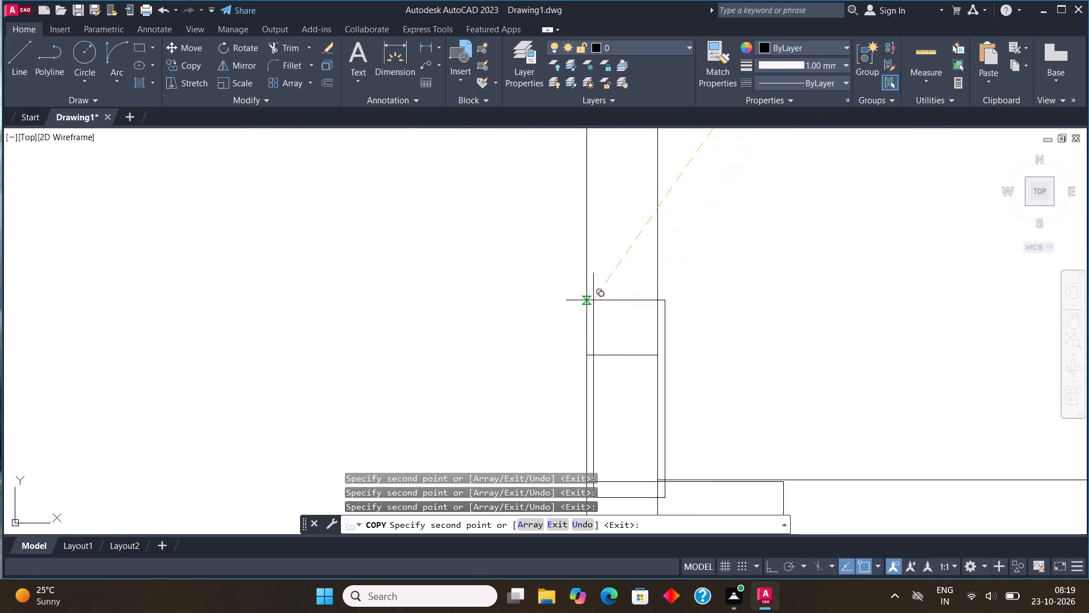
{"action": "left_click", "coordinate": [586, 283]}
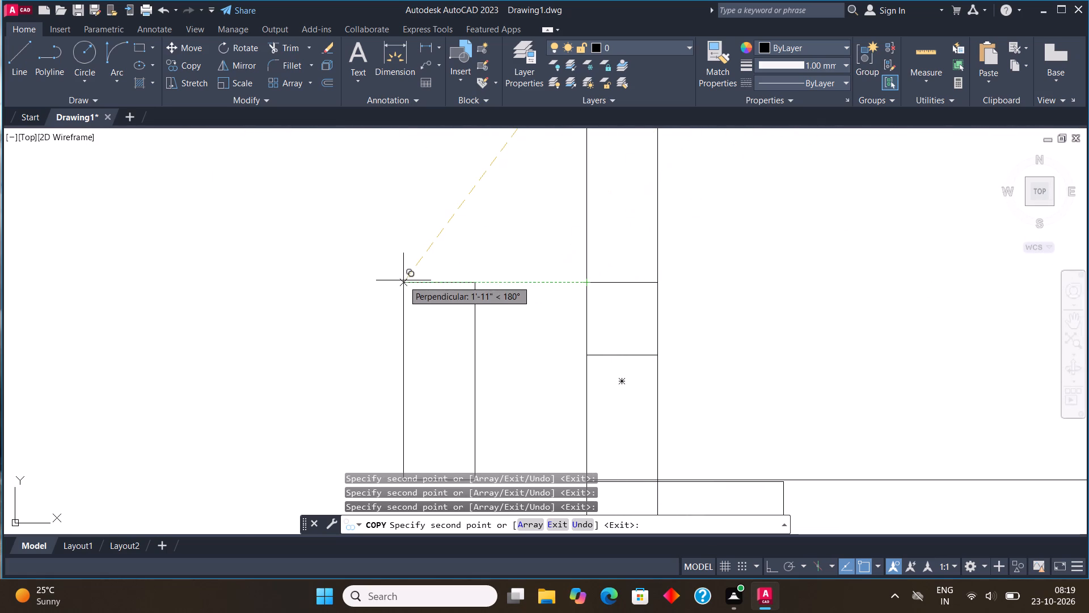
{"action": "key", "text": "Escape"}
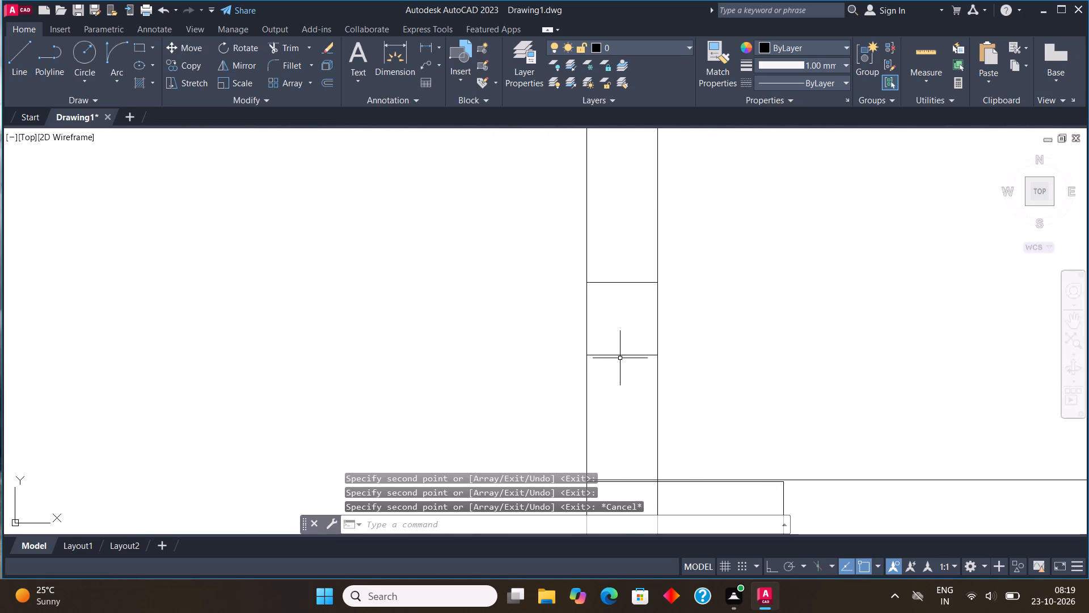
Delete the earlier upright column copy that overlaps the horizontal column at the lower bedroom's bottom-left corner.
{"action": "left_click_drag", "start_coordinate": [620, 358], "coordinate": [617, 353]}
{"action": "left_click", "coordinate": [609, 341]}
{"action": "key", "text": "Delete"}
Move the horizontal column at the lower bedroom's bottom-left corner so its outer corner meets the outer wall corner.
{"action": "scroll", "coordinate": [513, 436], "scroll_direction": "down", "scroll_amount": 5}
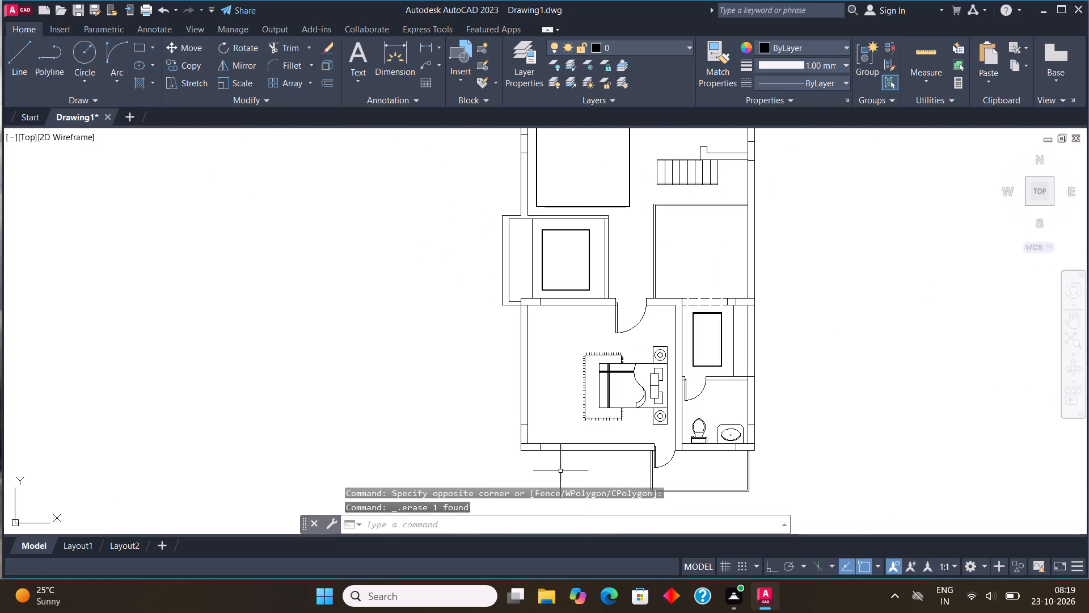
{"action": "scroll", "coordinate": [506, 460], "scroll_direction": "up", "scroll_amount": 4}
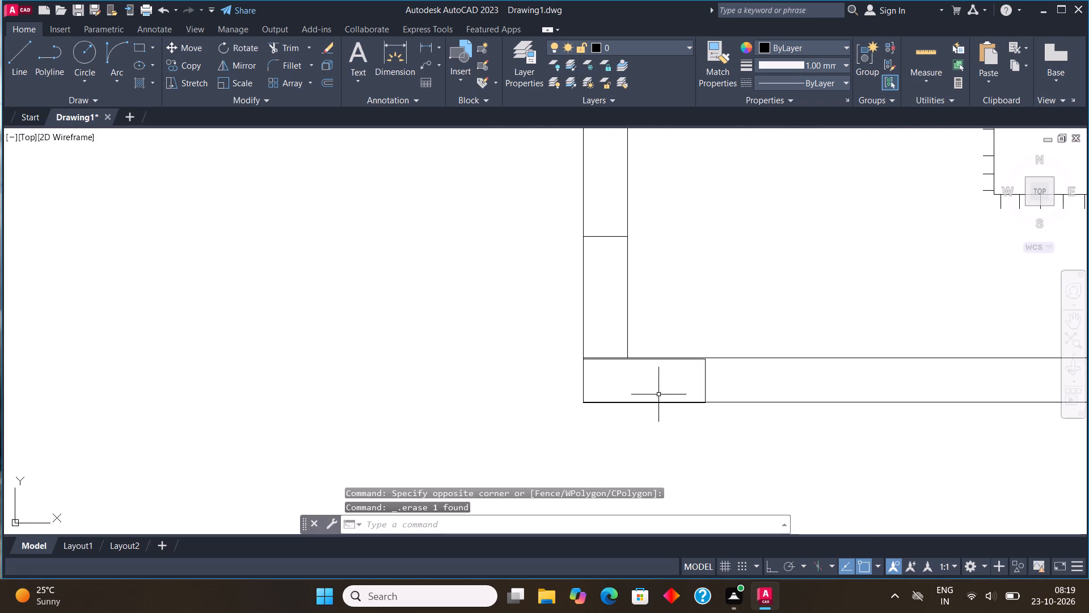
{"action": "scroll", "coordinate": [659, 388], "scroll_direction": "up", "scroll_amount": 3}
{"action": "middle_click_drag", "start_coordinate": [652, 388], "coordinate": [609, 377]}
{"action": "left_click", "coordinate": [833, 347]}
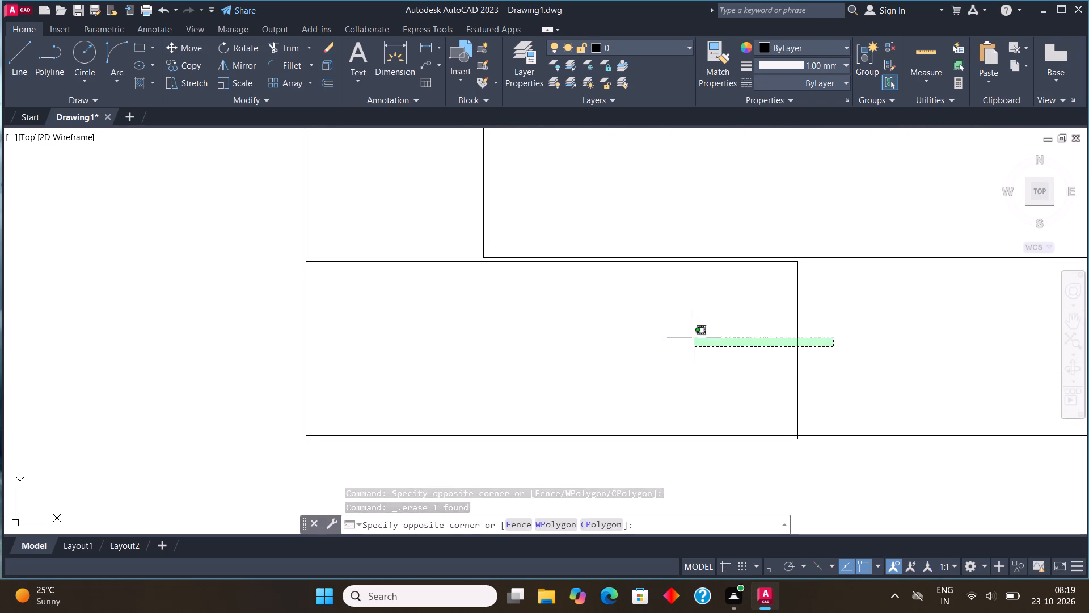
{"action": "left_click", "coordinate": [630, 338]}
{"action": "left_click", "coordinate": [192, 45]}
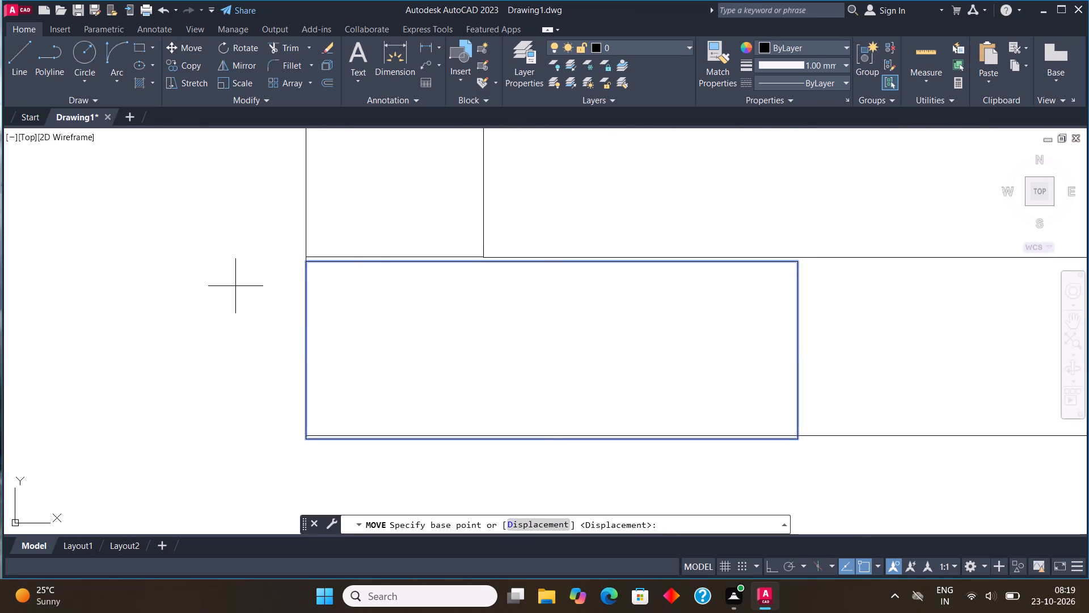
{"action": "scroll", "coordinate": [290, 440], "scroll_direction": "up", "scroll_amount": 3}
{"action": "left_click", "coordinate": [343, 440]}
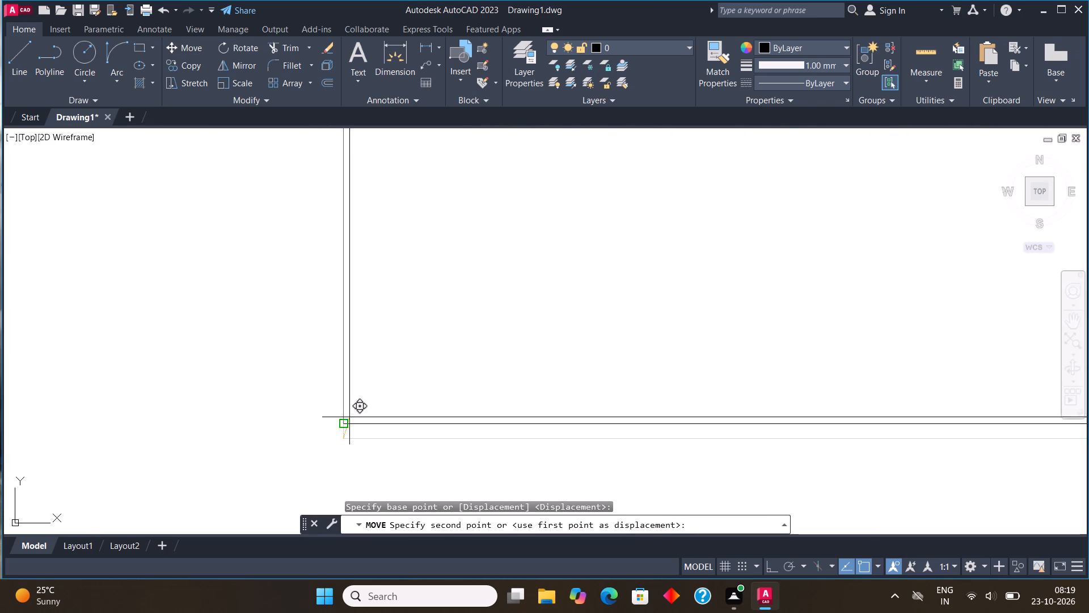
{"action": "left_click", "coordinate": [343, 425]}
Move the upright column in the lower bedroom's left wall down onto the upper edge of the horizontal corner column.
{"action": "scroll", "coordinate": [296, 454], "scroll_direction": "down", "scroll_amount": 5}
{"action": "scroll", "coordinate": [371, 376], "scroll_direction": "up", "scroll_amount": 4}
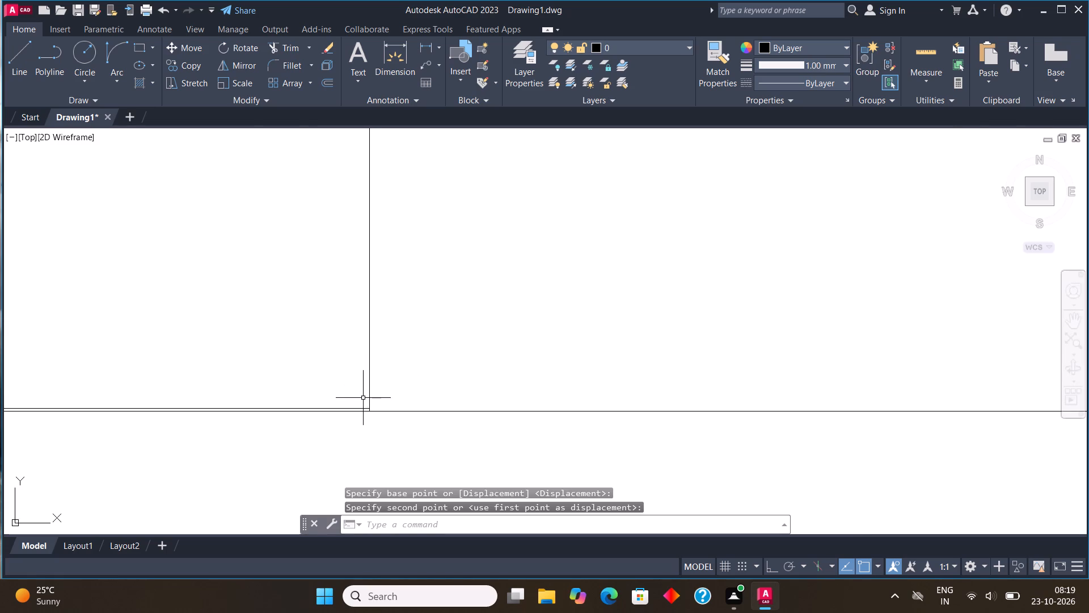
{"action": "left_click", "coordinate": [364, 406]}
{"action": "left_click", "coordinate": [362, 410]}
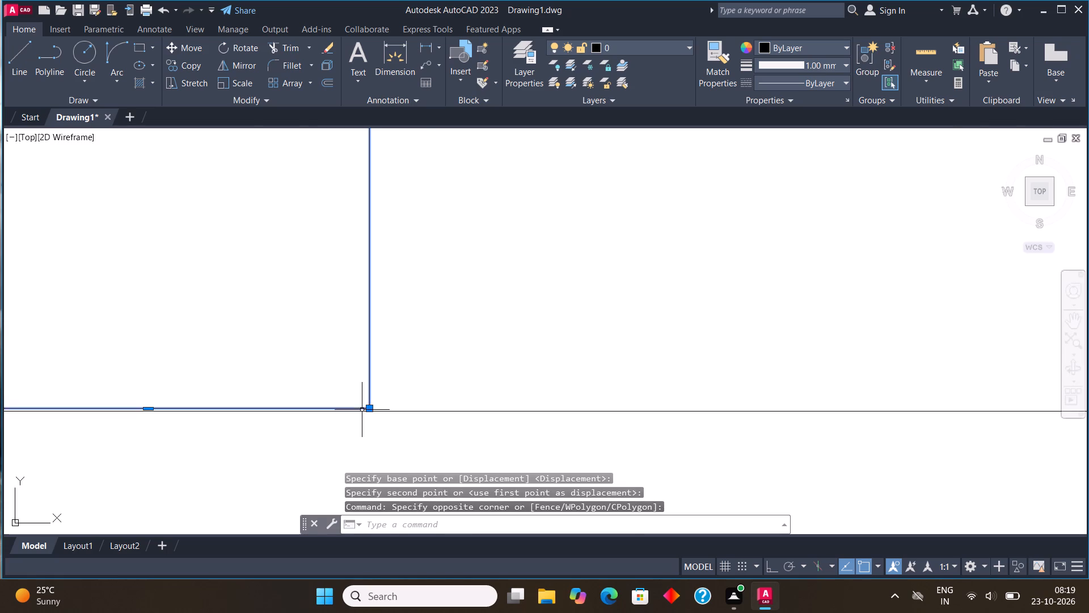
{"action": "scroll", "coordinate": [442, 372], "scroll_direction": "down", "scroll_amount": 3}
{"action": "left_click", "coordinate": [193, 47]}
{"action": "scroll", "coordinate": [283, 388], "scroll_direction": "up", "scroll_amount": 2}
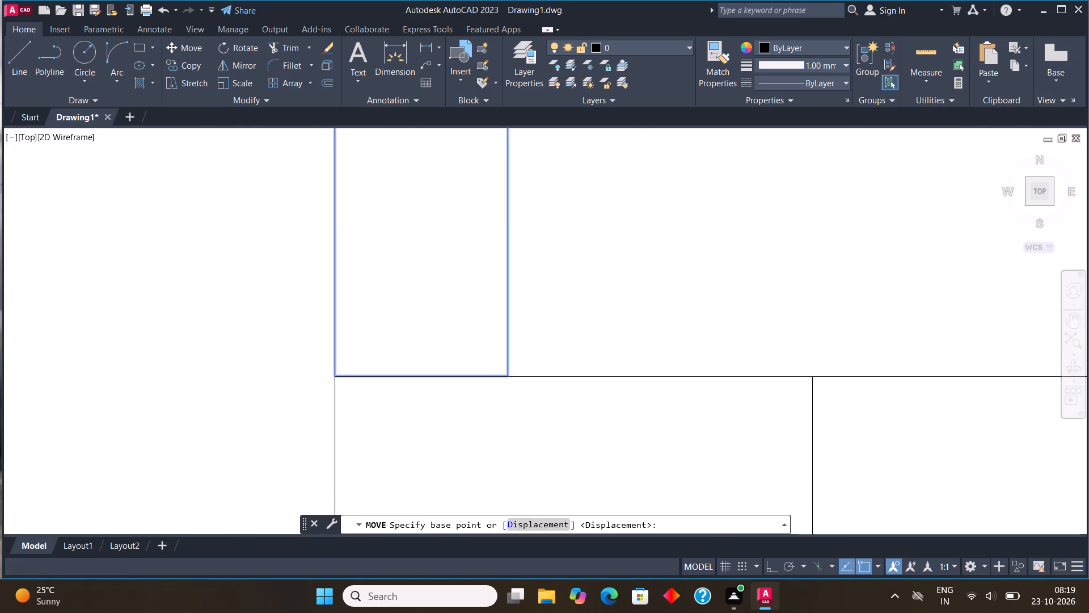
{"action": "scroll", "coordinate": [283, 388], "scroll_direction": "up", "scroll_amount": 1}
{"action": "scroll", "coordinate": [433, 362], "scroll_direction": "up", "scroll_amount": 4}
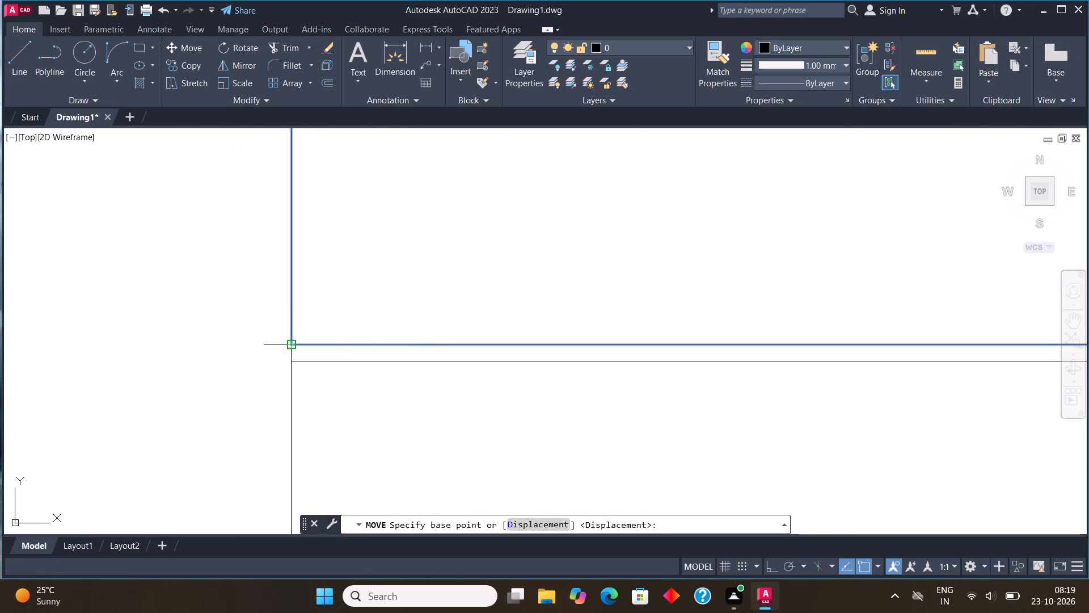
{"action": "left_click", "coordinate": [291, 344]}
{"action": "left_click", "coordinate": [292, 365]}
Move the horizontal column at the lower bathroom's bottom-right corner so its outer corner meets the outer wall corner.
{"action": "scroll", "coordinate": [155, 360], "scroll_direction": "down", "scroll_amount": 7}
{"action": "scroll", "coordinate": [217, 333], "scroll_direction": "down", "scroll_amount": 5}
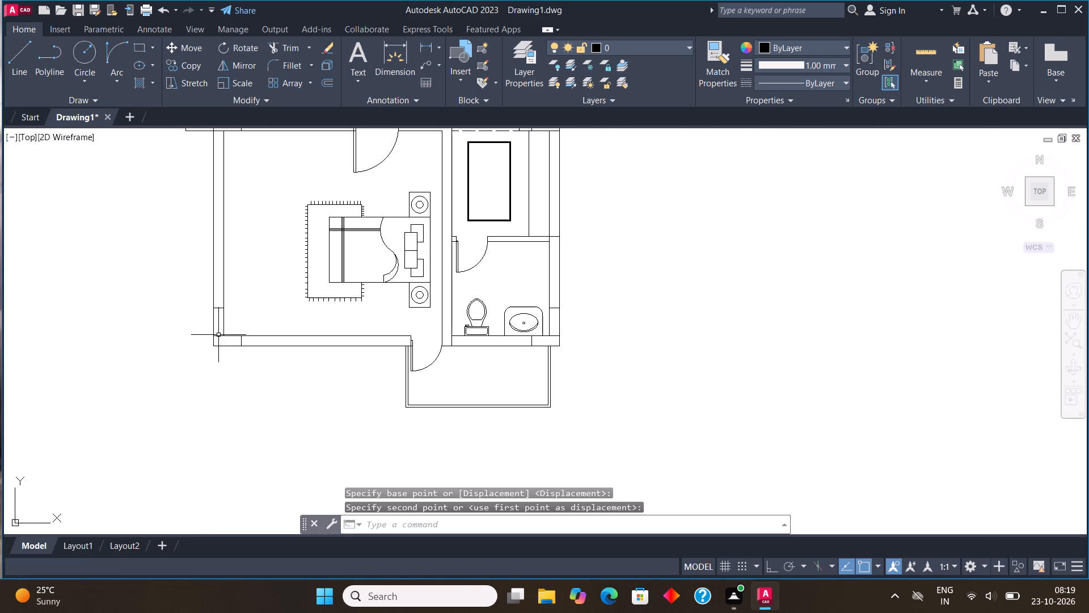
{"action": "scroll", "coordinate": [548, 343], "scroll_direction": "up", "scroll_amount": 6}
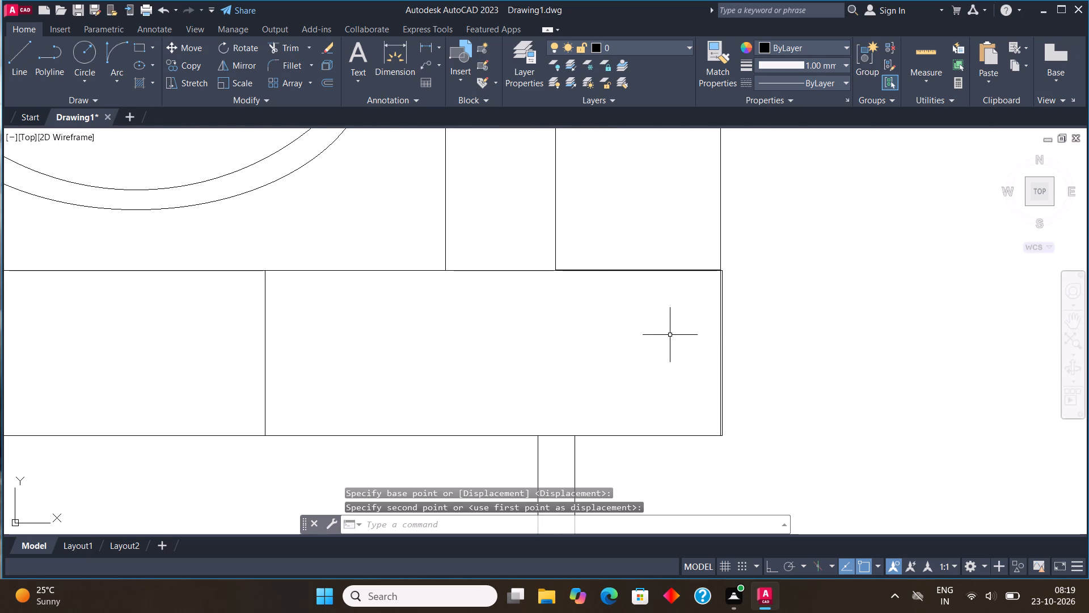
{"action": "scroll", "coordinate": [776, 384], "scroll_direction": "up", "scroll_amount": 2}
{"action": "middle_click_drag", "start_coordinate": [775, 384], "coordinate": [735, 385]}
{"action": "scroll", "coordinate": [739, 384], "scroll_direction": "up", "scroll_amount": 1}
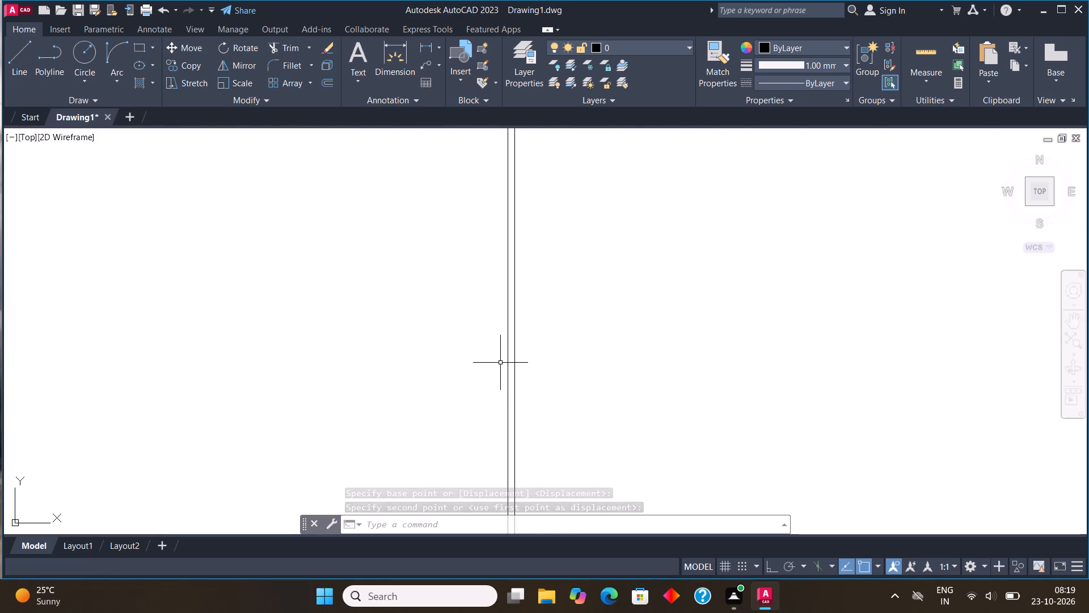
{"action": "left_click", "coordinate": [513, 370]}
{"action": "left_click", "coordinate": [195, 44]}
{"action": "scroll", "coordinate": [586, 220], "scroll_direction": "down", "scroll_amount": 3}
{"action": "scroll", "coordinate": [577, 314], "scroll_direction": "up", "scroll_amount": 4}
{"action": "left_click", "coordinate": [521, 302]}
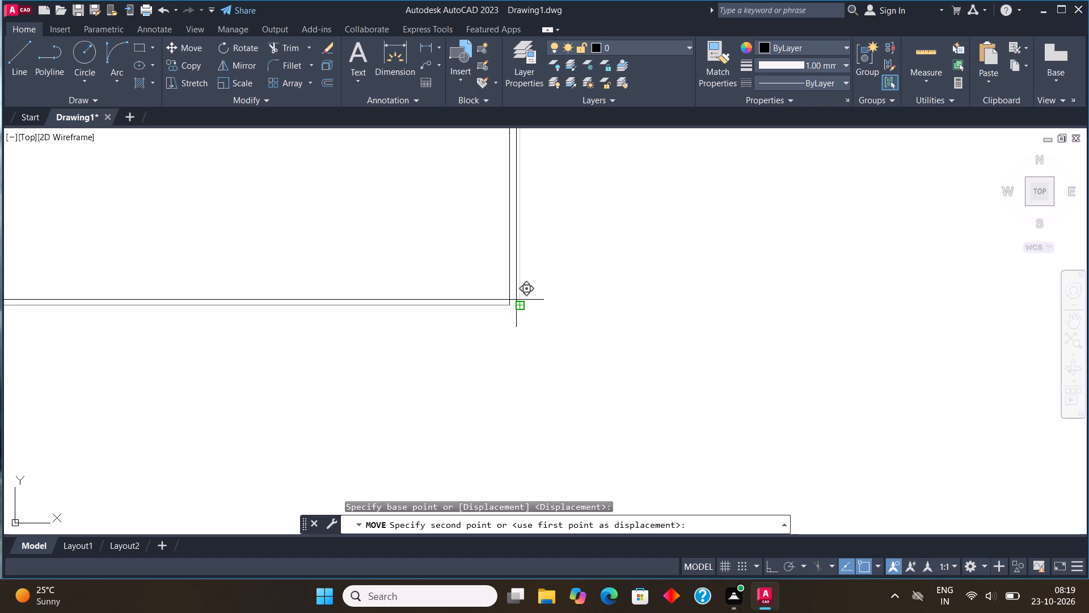
{"action": "left_click", "coordinate": [510, 302]}
Move the upright column in the lower bathroom's right wall down onto the upper edge of the horizontal corner column.
{"action": "scroll", "coordinate": [497, 401], "scroll_direction": "down", "scroll_amount": 4}
{"action": "scroll", "coordinate": [481, 209], "scroll_direction": "up", "scroll_amount": 3}
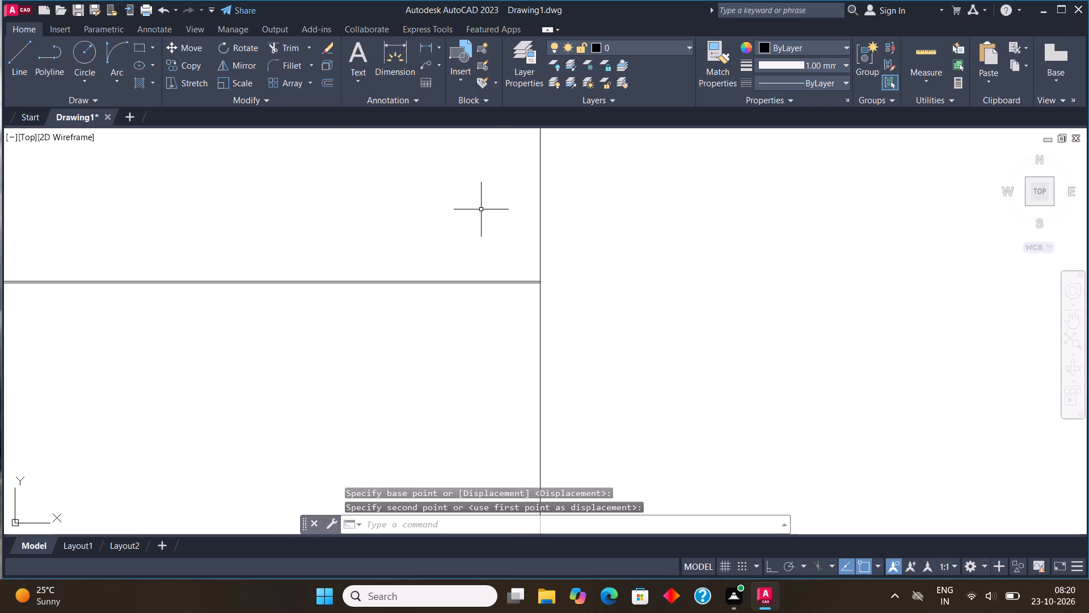
{"action": "scroll", "coordinate": [49, 345], "scroll_direction": "down", "scroll_amount": 4}
{"action": "middle_click_drag", "start_coordinate": [131, 337], "coordinate": [270, 333]}
{"action": "scroll", "coordinate": [202, 329], "scroll_direction": "up", "scroll_amount": 4}
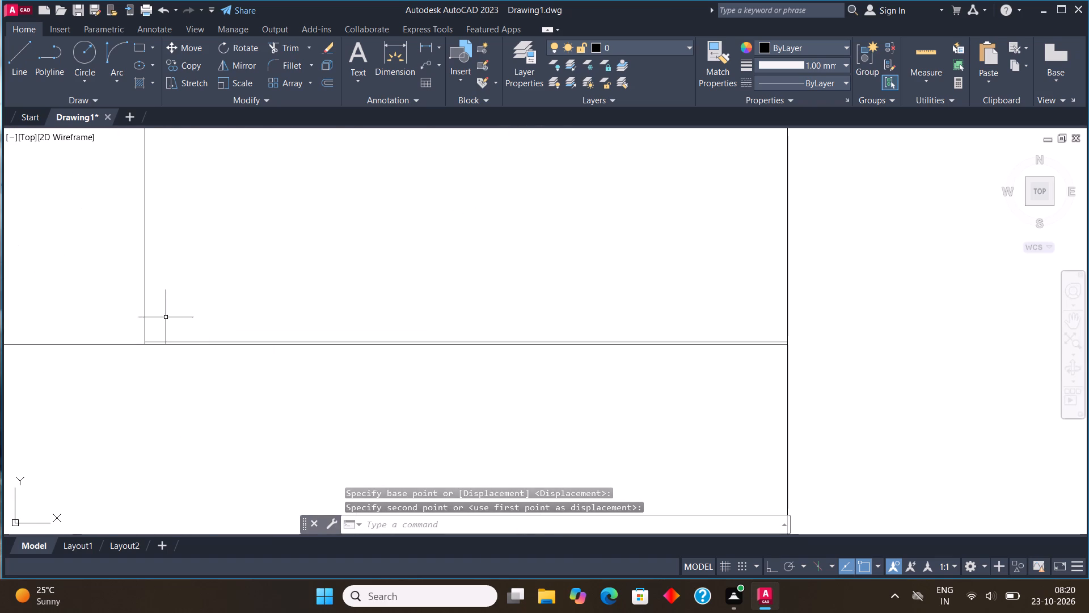
{"action": "left_click", "coordinate": [153, 342]}
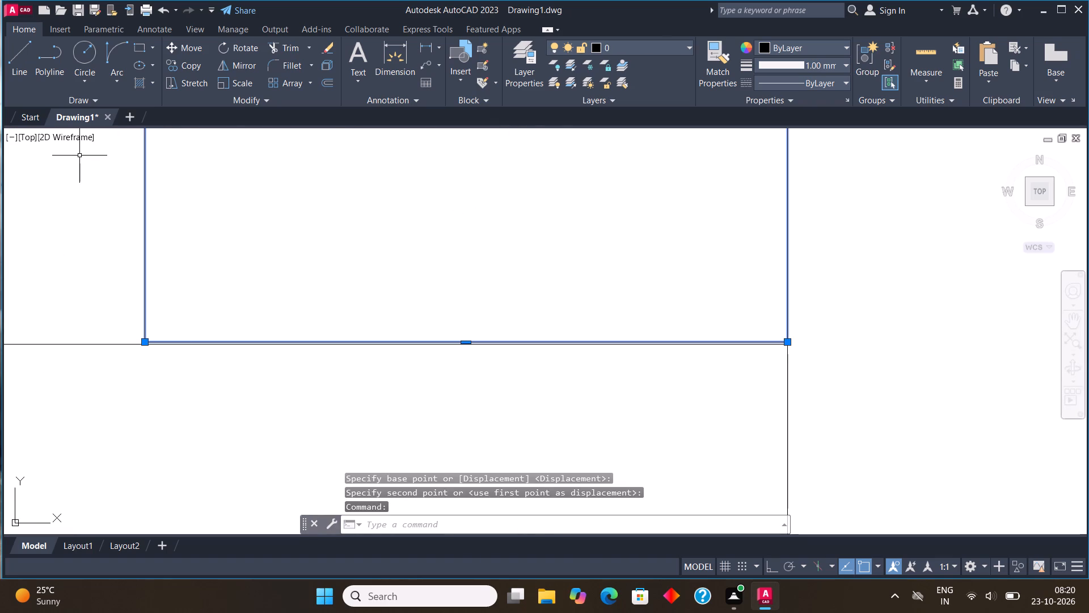
{"action": "left_click", "coordinate": [199, 44]}
{"action": "scroll", "coordinate": [798, 338], "scroll_direction": "up", "scroll_amount": 2}
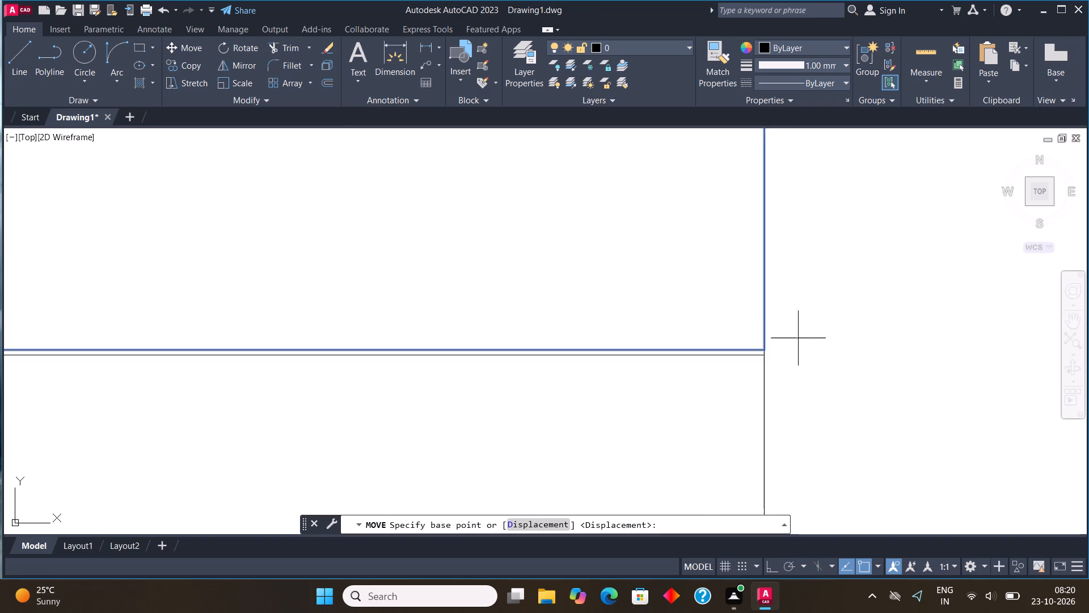
{"action": "scroll", "coordinate": [798, 338], "scroll_direction": "up", "scroll_amount": 2}
{"action": "left_click", "coordinate": [702, 363]}
{"action": "left_click", "coordinate": [704, 379]}
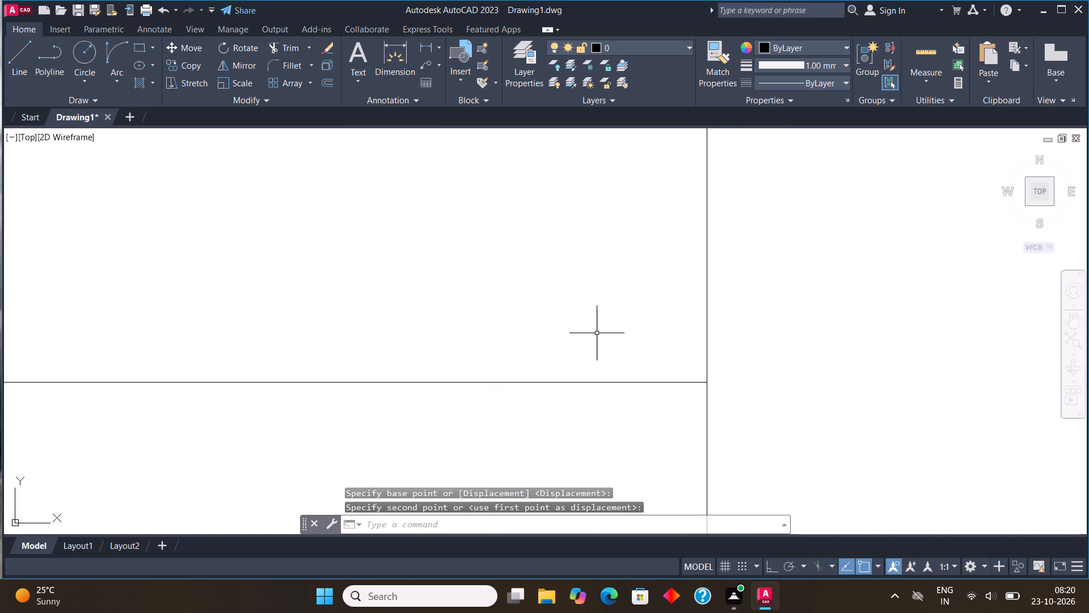
{"action": "key", "text": "Escape"}
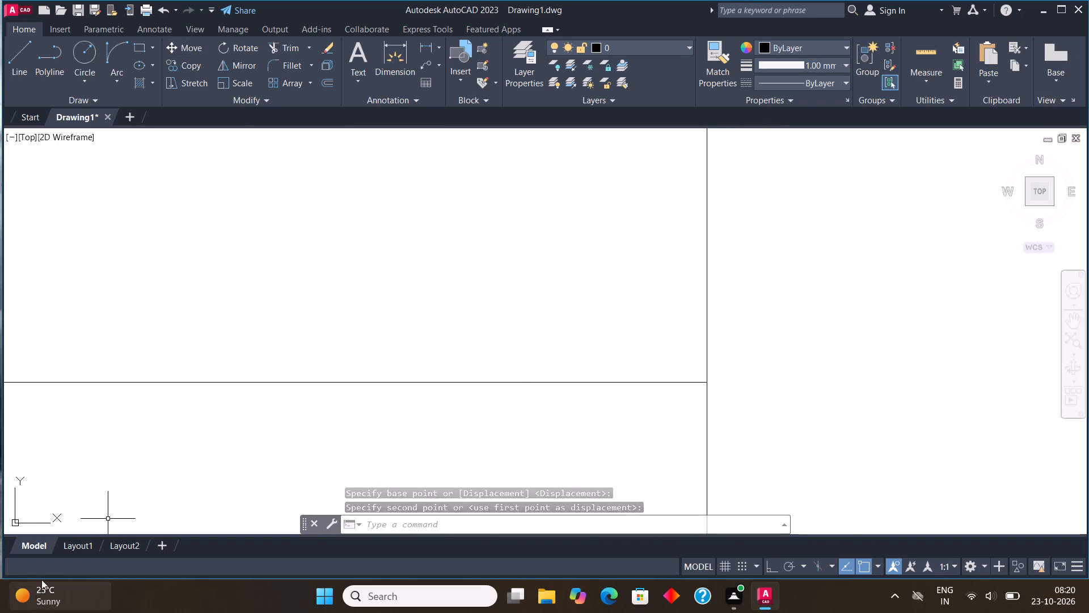
Move the horizontal column at the right end of the dashed-opening wall so its upper outer corner meets the right outer wall line.
{"action": "scroll", "coordinate": [429, 418], "scroll_direction": "down", "scroll_amount": 3}
{"action": "middle_click_drag", "start_coordinate": [512, 377], "coordinate": [609, 527]}
{"action": "scroll", "coordinate": [609, 522], "scroll_direction": "down", "scroll_amount": 2}
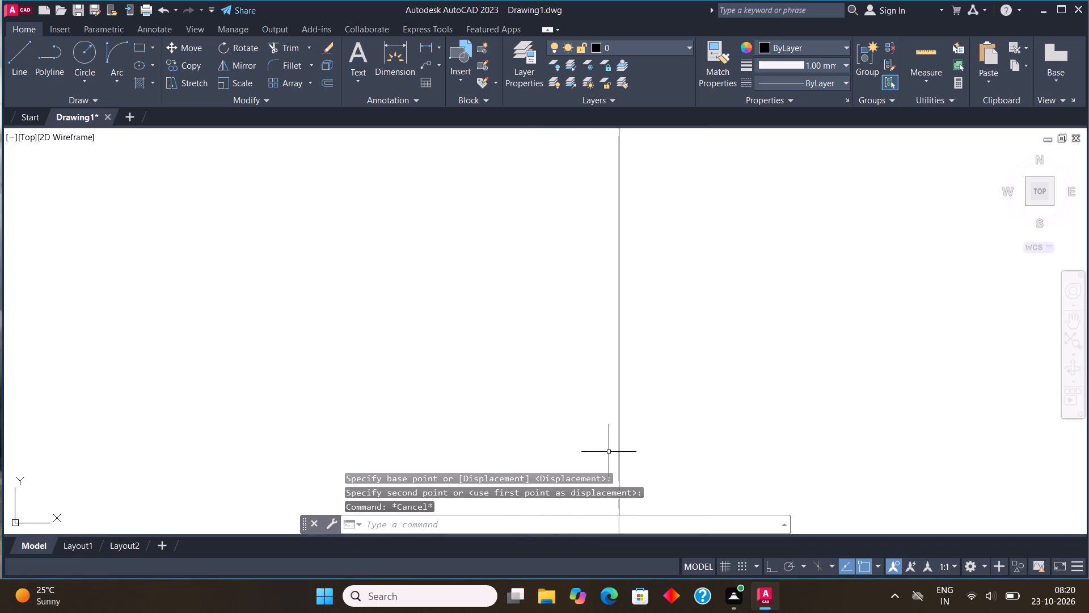
{"action": "scroll", "coordinate": [609, 376], "scroll_direction": "down", "scroll_amount": 9}
{"action": "middle_click_drag", "start_coordinate": [572, 244], "coordinate": [619, 466]}
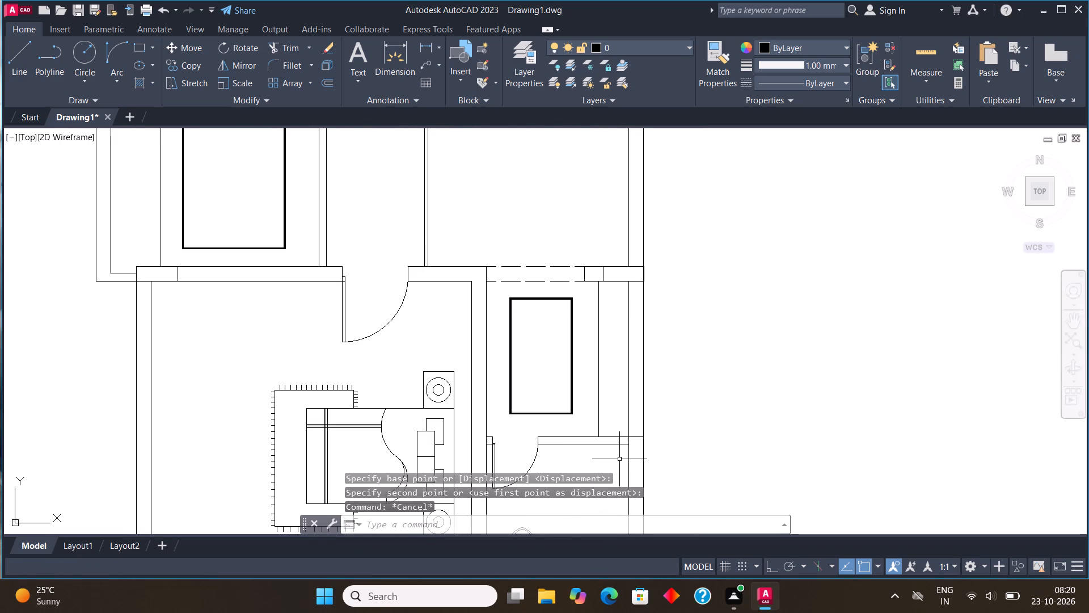
{"action": "scroll", "coordinate": [632, 266], "scroll_direction": "up", "scroll_amount": 4}
{"action": "scroll", "coordinate": [682, 304], "scroll_direction": "up", "scroll_amount": 3}
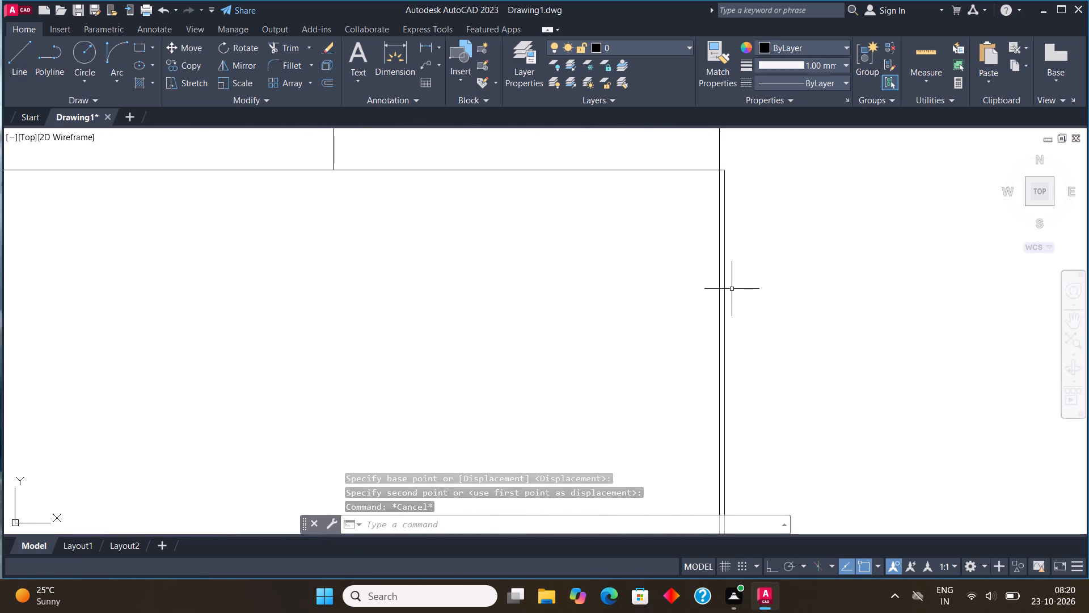
{"action": "left_click", "coordinate": [725, 283]}
{"action": "left_click", "coordinate": [189, 45]}
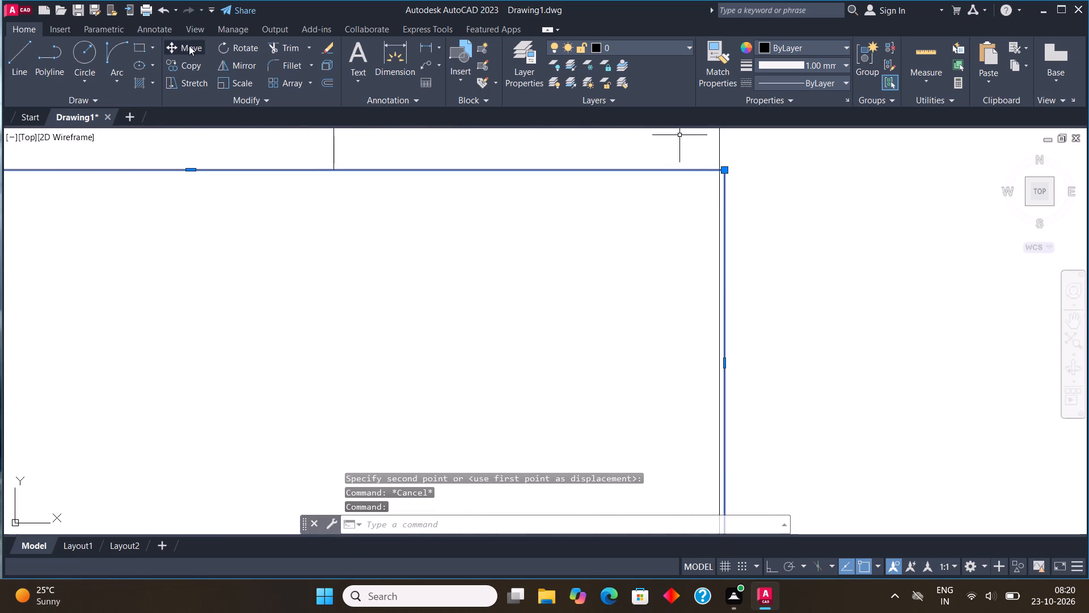
{"action": "scroll", "coordinate": [731, 163], "scroll_direction": "up", "scroll_amount": 3}
{"action": "left_click", "coordinate": [699, 187]}
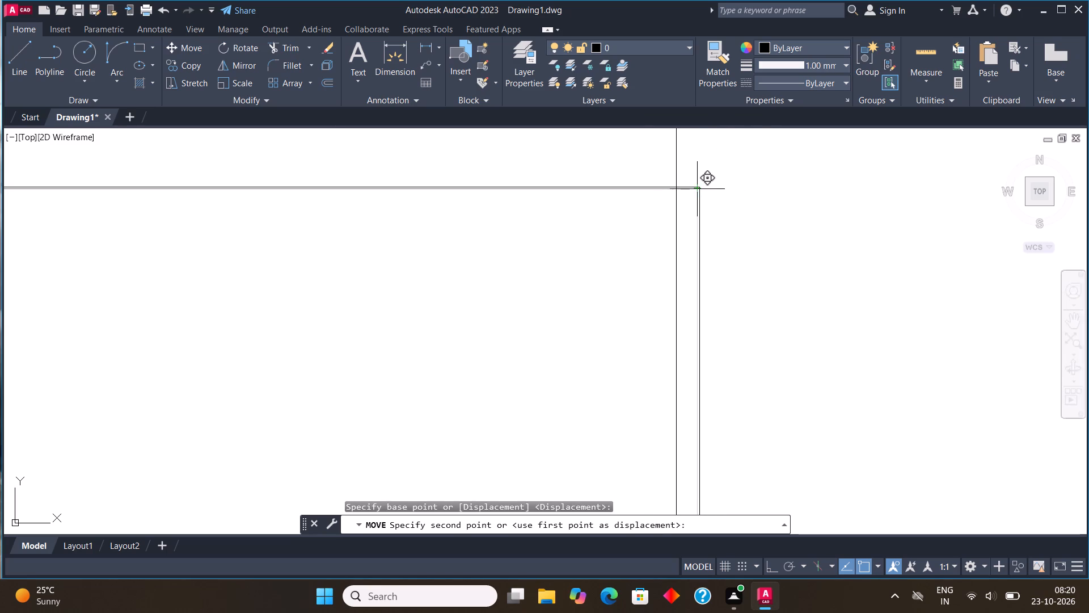
{"action": "left_click", "coordinate": [680, 191]}
Move the horizontal column at the plan's top-right corner so its outer corner meets the outer wall corner.
{"action": "scroll", "coordinate": [820, 179], "scroll_direction": "down", "scroll_amount": 7}
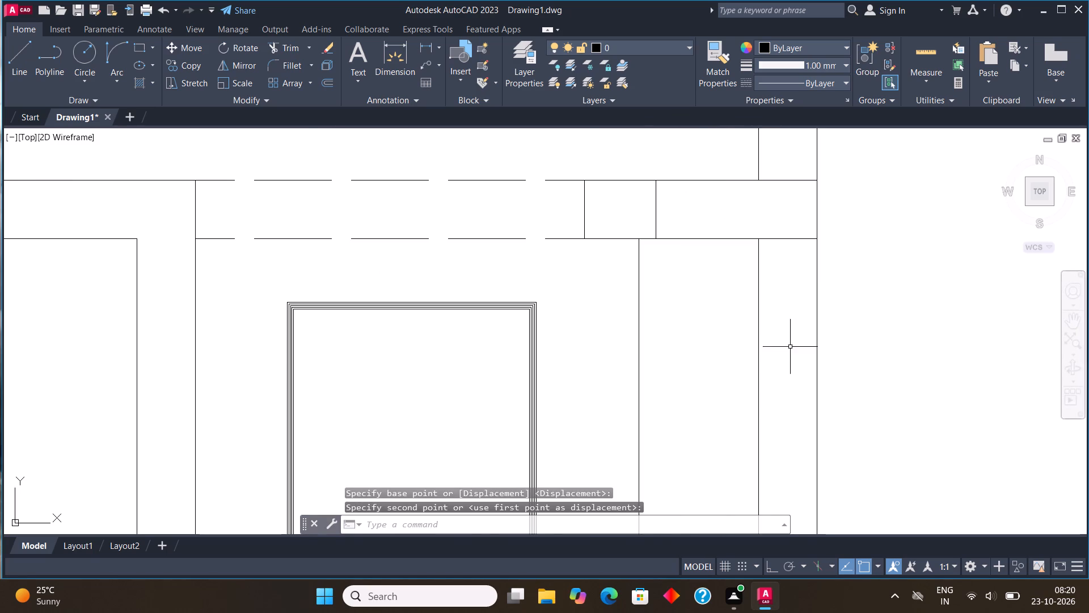
{"action": "scroll", "coordinate": [790, 355], "scroll_direction": "down", "scroll_amount": 4}
{"action": "scroll", "coordinate": [486, 345], "scroll_direction": "up", "scroll_amount": 4}
{"action": "scroll", "coordinate": [622, 237], "scroll_direction": "up", "scroll_amount": 2}
{"action": "scroll", "coordinate": [590, 310], "scroll_direction": "down", "scroll_amount": 6}
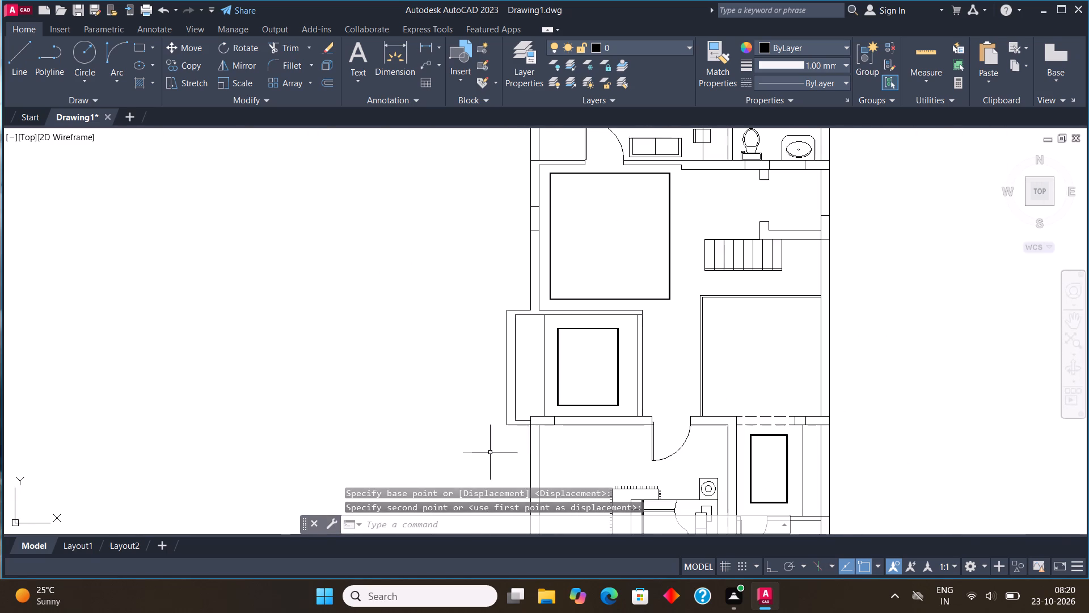
{"action": "scroll", "coordinate": [550, 224], "scroll_direction": "up", "scroll_amount": 2}
{"action": "scroll", "coordinate": [501, 189], "scroll_direction": "up", "scroll_amount": 2}
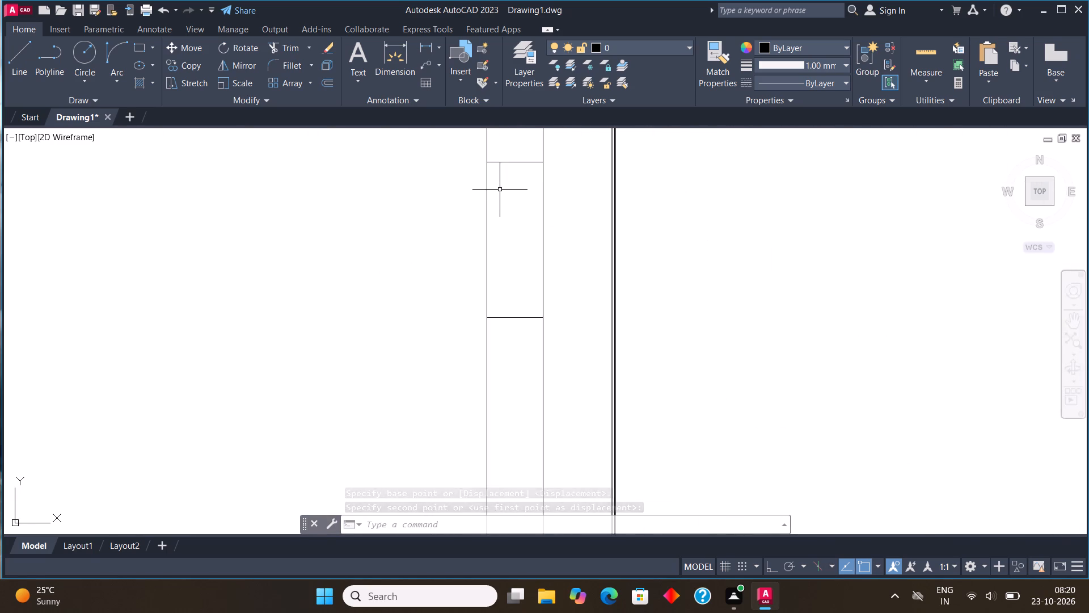
{"action": "scroll", "coordinate": [445, 263], "scroll_direction": "down", "scroll_amount": 4}
{"action": "scroll", "coordinate": [769, 241], "scroll_direction": "up", "scroll_amount": 3}
{"action": "scroll", "coordinate": [731, 301], "scroll_direction": "down", "scroll_amount": 2}
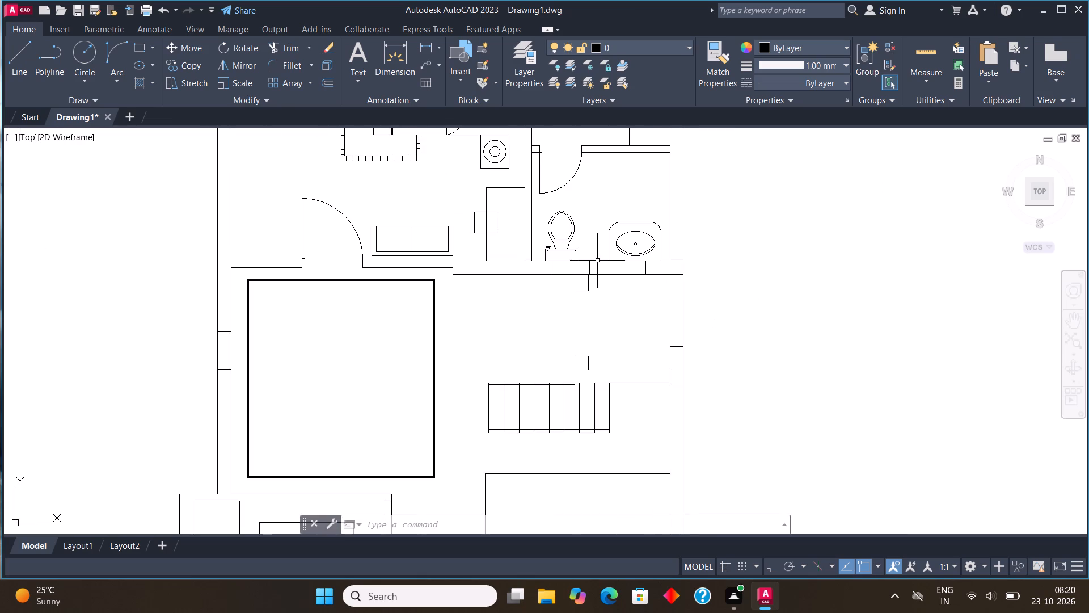
{"action": "middle_click_drag", "start_coordinate": [596, 262], "coordinate": [613, 335]}
{"action": "middle_click_drag", "start_coordinate": [623, 265], "coordinate": [638, 404]}
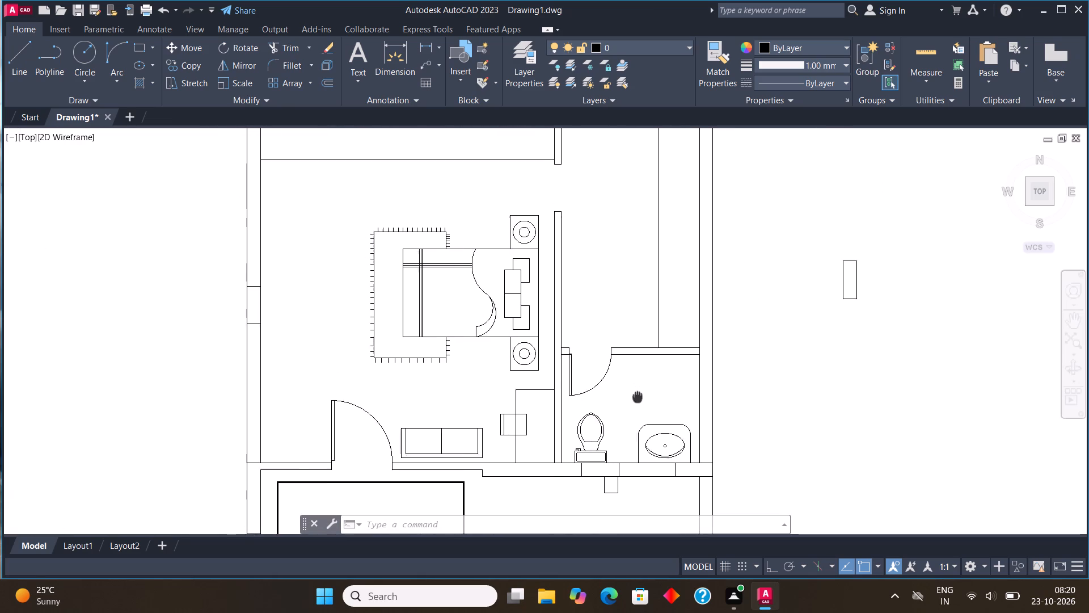
{"action": "middle_click_drag", "start_coordinate": [638, 404], "coordinate": [639, 461]}
{"action": "scroll", "coordinate": [728, 146], "scroll_direction": "up", "scroll_amount": 4}
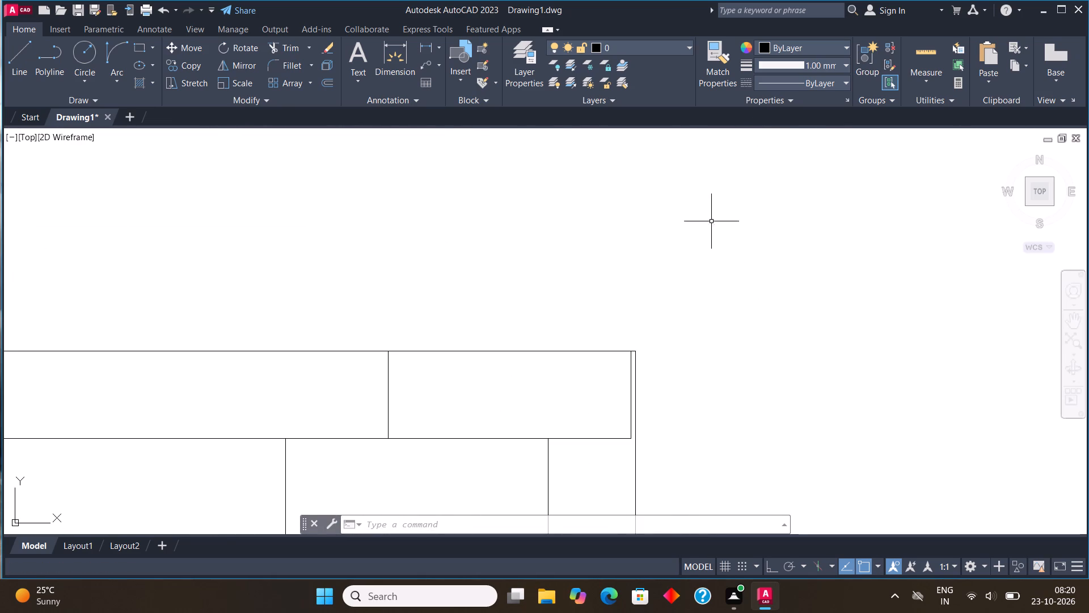
{"action": "scroll", "coordinate": [628, 416], "scroll_direction": "up", "scroll_amount": 1}
{"action": "left_click", "coordinate": [631, 415]}
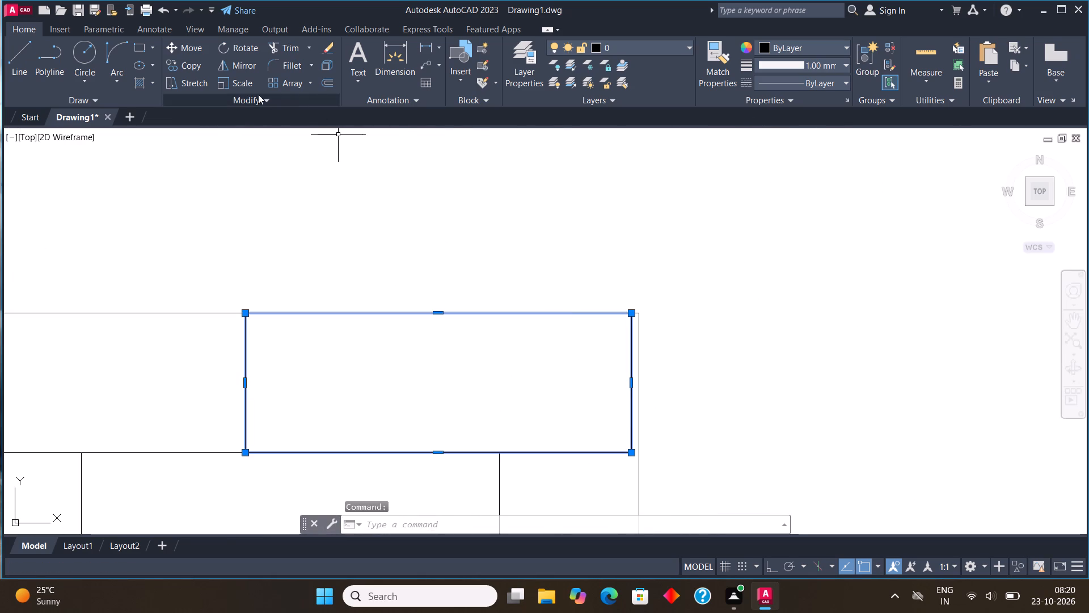
{"action": "left_click", "coordinate": [195, 48]}
{"action": "left_click", "coordinate": [630, 316]}
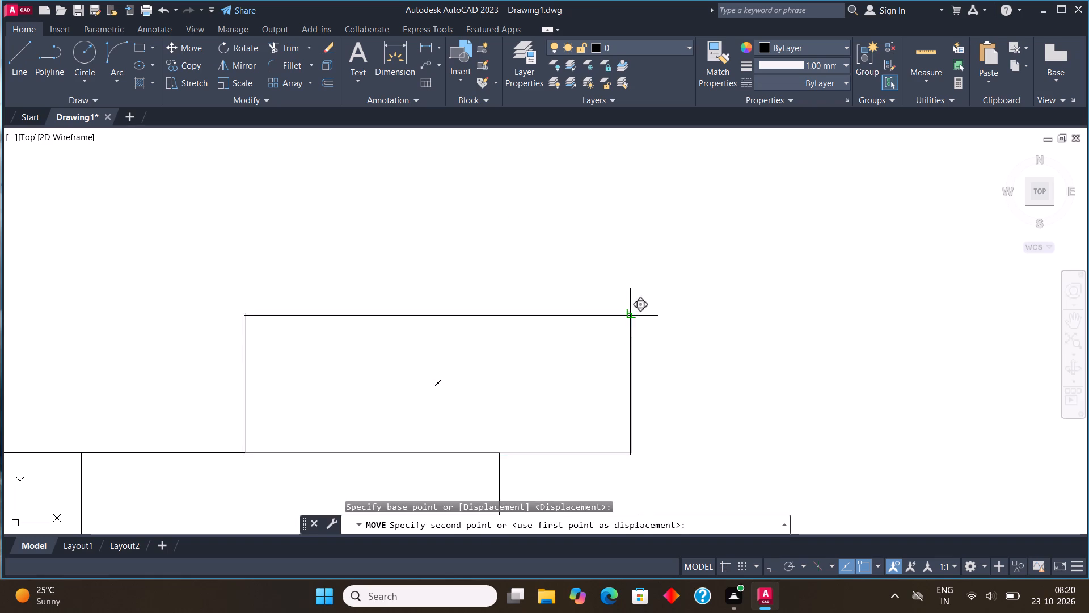
{"action": "left_click", "coordinate": [639, 314]}
Delete the spare upright column standing outside the plan, to the right of the upper bathroom and dressing area.
{"action": "scroll", "coordinate": [717, 274], "scroll_direction": "down", "scroll_amount": 5}
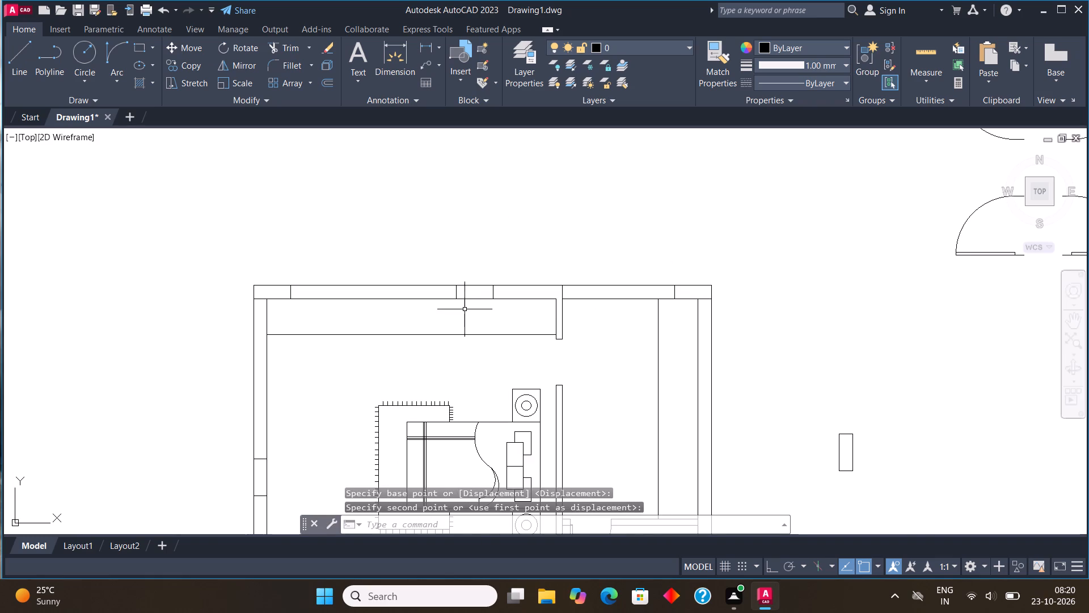
{"action": "scroll", "coordinate": [464, 303], "scroll_direction": "up", "scroll_amount": 4}
{"action": "scroll", "coordinate": [463, 303], "scroll_direction": "down", "scroll_amount": 4}
{"action": "scroll", "coordinate": [264, 299], "scroll_direction": "up", "scroll_amount": 5}
{"action": "scroll", "coordinate": [266, 299], "scroll_direction": "down", "scroll_amount": 6}
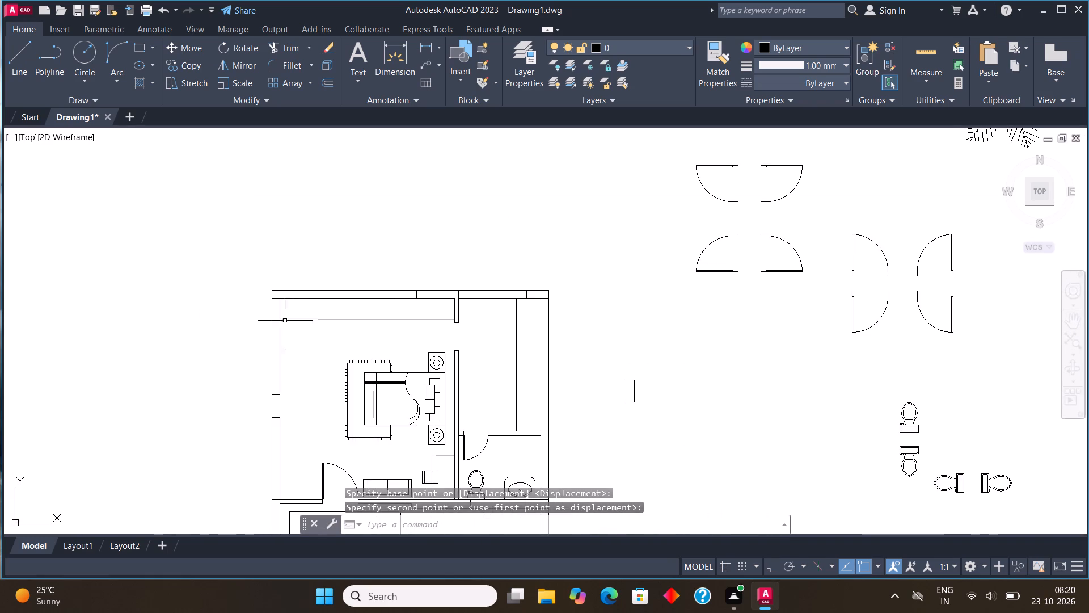
{"action": "scroll", "coordinate": [276, 390], "scroll_direction": "up", "scroll_amount": 6}
{"action": "scroll", "coordinate": [284, 346], "scroll_direction": "down", "scroll_amount": 5}
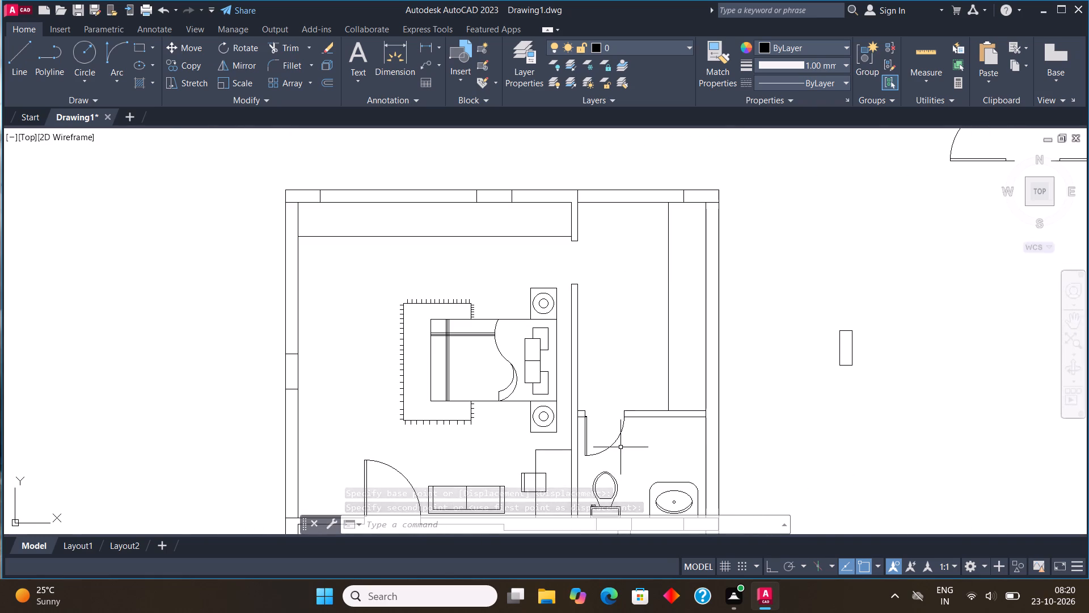
{"action": "middle_click_drag", "start_coordinate": [621, 446], "coordinate": [622, 428]}
{"action": "scroll", "coordinate": [621, 444], "scroll_direction": "up", "scroll_amount": 1}
{"action": "scroll", "coordinate": [560, 391], "scroll_direction": "down", "scroll_amount": 3}
{"action": "left_click_drag", "start_coordinate": [700, 404], "coordinate": [692, 391]}
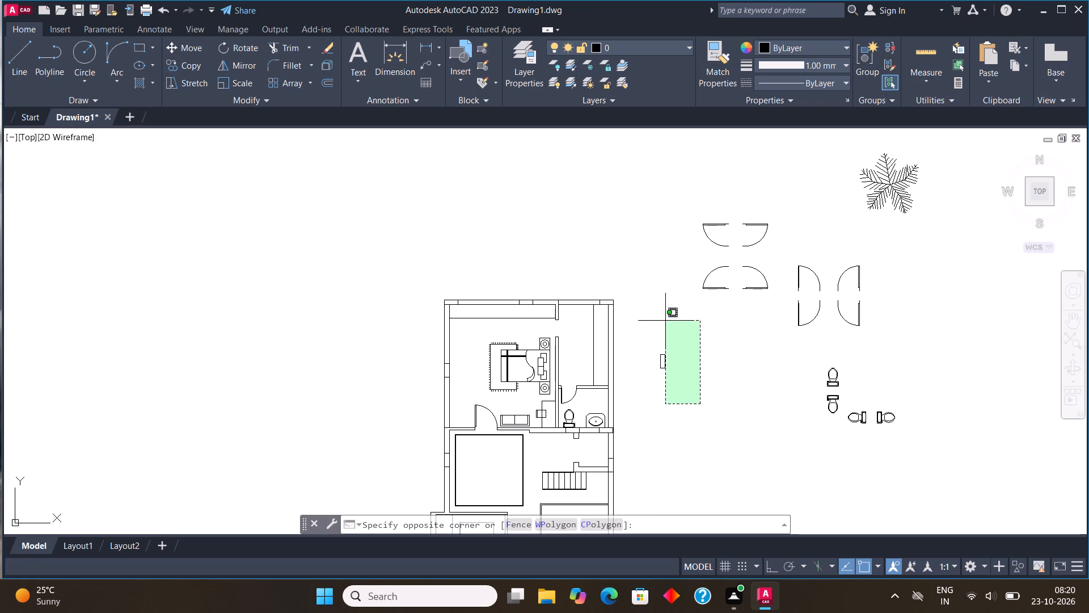
{"action": "left_click", "coordinate": [651, 312]}
{"action": "key", "text": "Delete"}
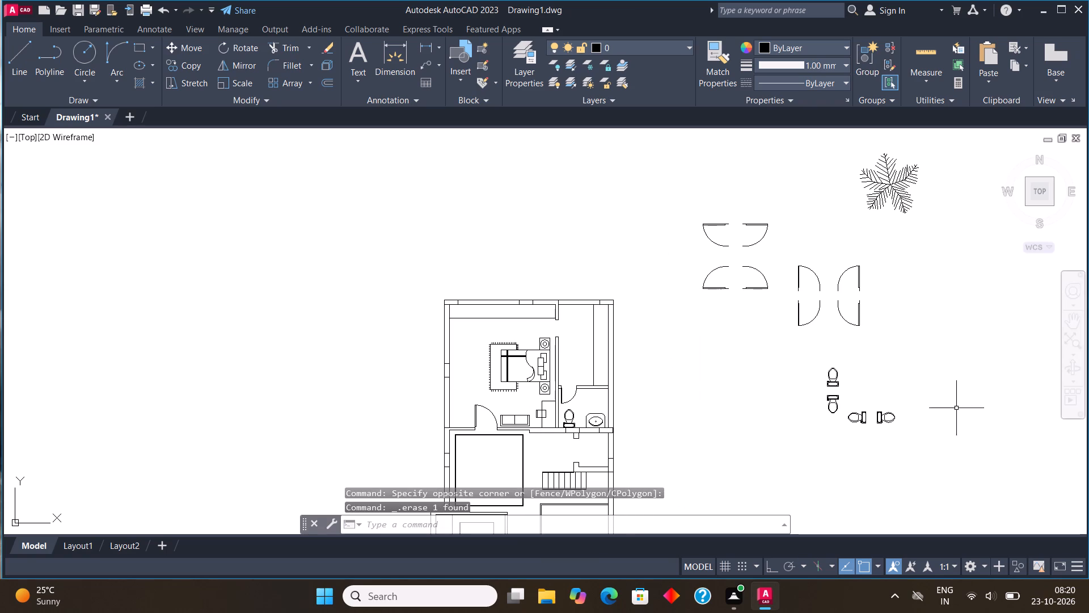
Scale the plant symbol outside the plan down to roughly a third of its size.
{"action": "scroll", "coordinate": [938, 447], "scroll_direction": "down", "scroll_amount": 1}
{"action": "middle_click_drag", "start_coordinate": [699, 415], "coordinate": [598, 291]}
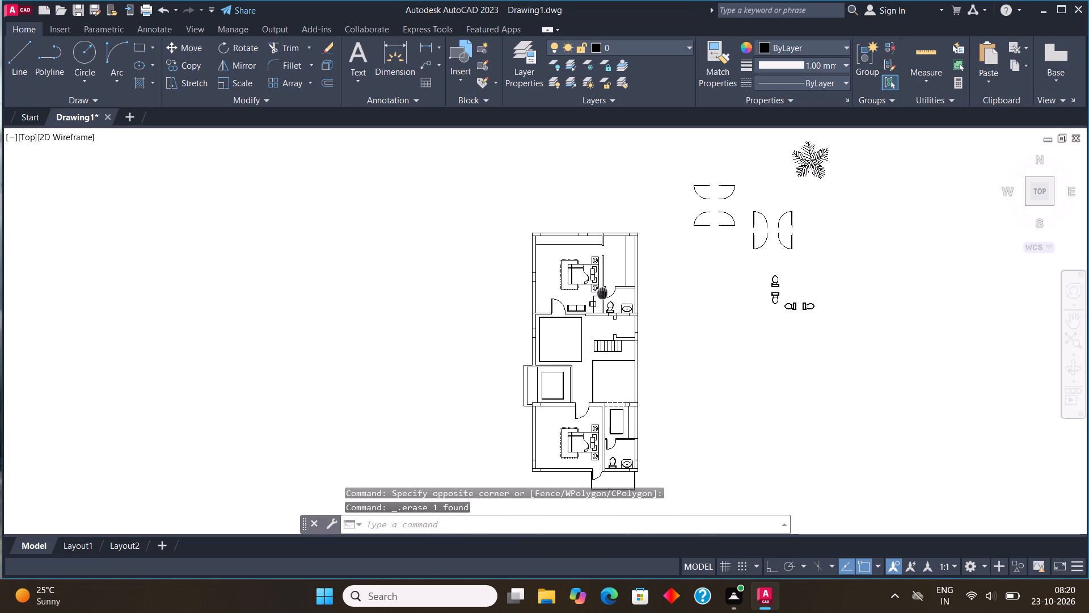
{"action": "middle_click_drag", "start_coordinate": [598, 291], "coordinate": [461, 312]}
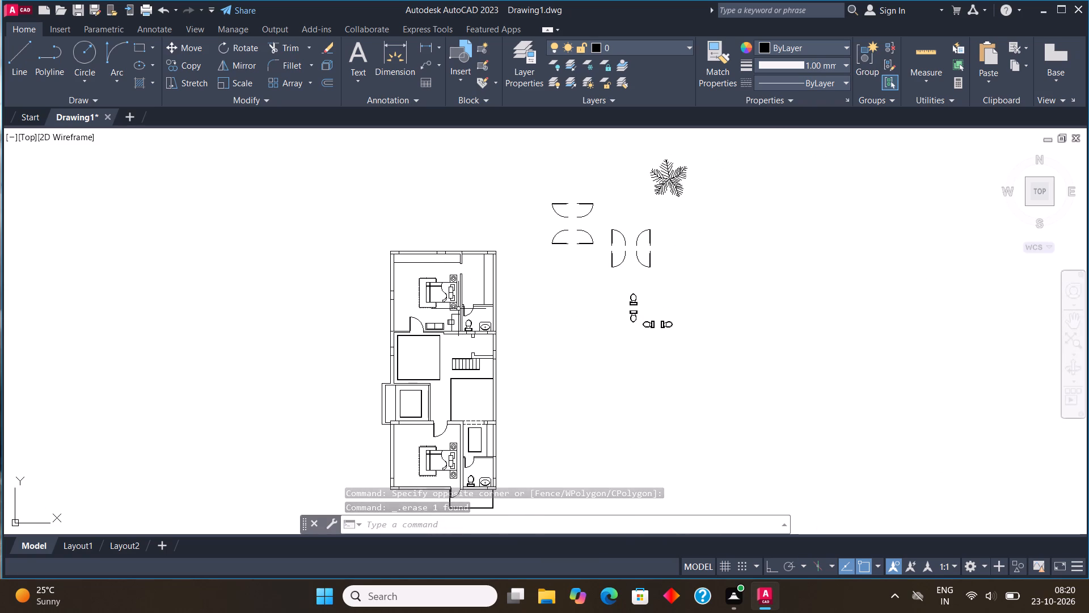
{"action": "middle_click_drag", "start_coordinate": [681, 163], "coordinate": [654, 270]}
{"action": "scroll", "coordinate": [654, 270], "scroll_direction": "up", "scroll_amount": 3}
{"action": "left_click", "coordinate": [621, 314]}
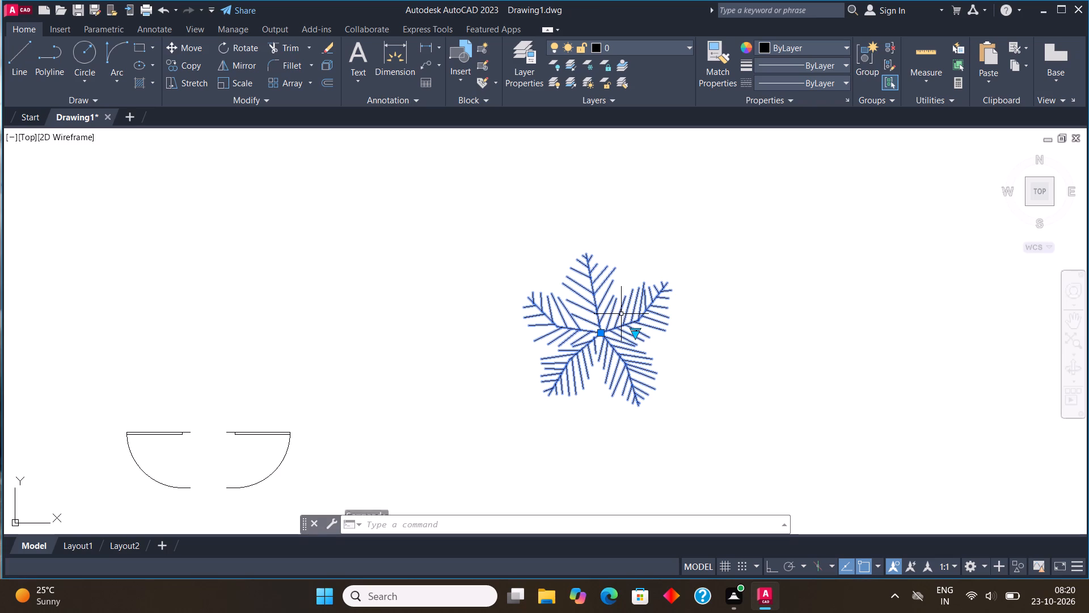
{"action": "left_click", "coordinate": [239, 83]}
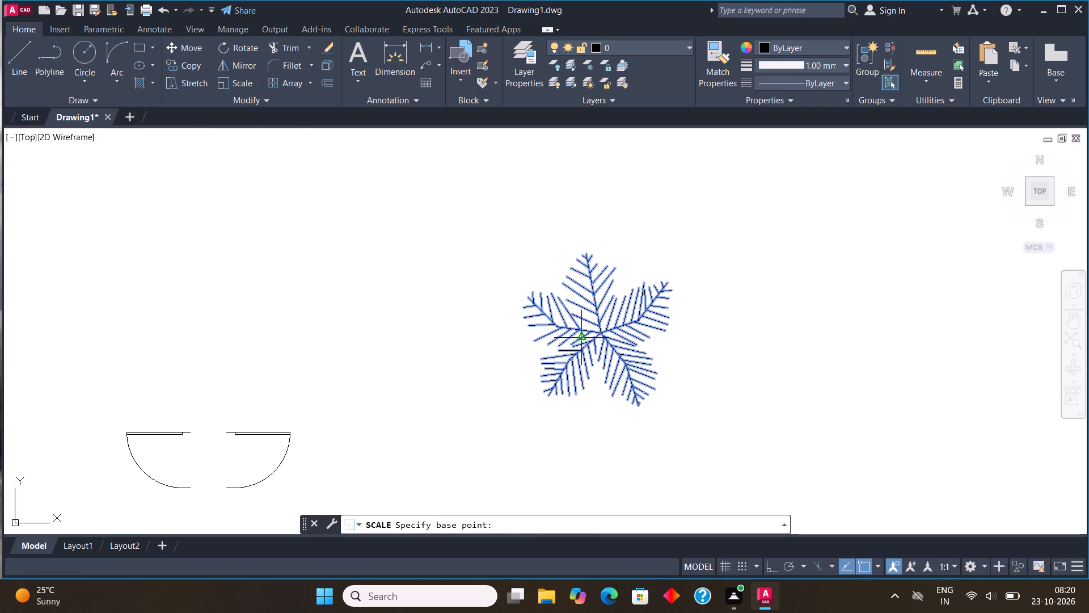
{"action": "left_click", "coordinate": [587, 333]}
{"action": "left_click", "coordinate": [621, 383]}
Move the reduced plant into the upper-right corner of the balcony below the lower bathroom.
{"action": "left_click_drag", "start_coordinate": [613, 368], "coordinate": [583, 323]}
{"action": "left_click", "coordinate": [539, 254]}
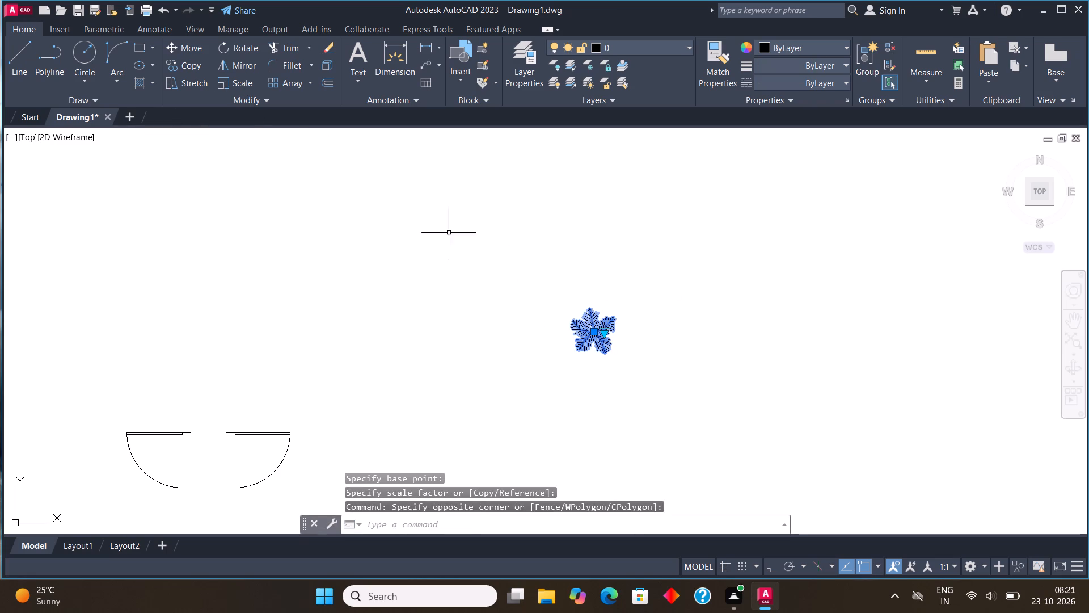
{"action": "left_click", "coordinate": [193, 48]}
{"action": "left_click", "coordinate": [601, 336]}
{"action": "scroll", "coordinate": [741, 241], "scroll_direction": "down", "scroll_amount": 4}
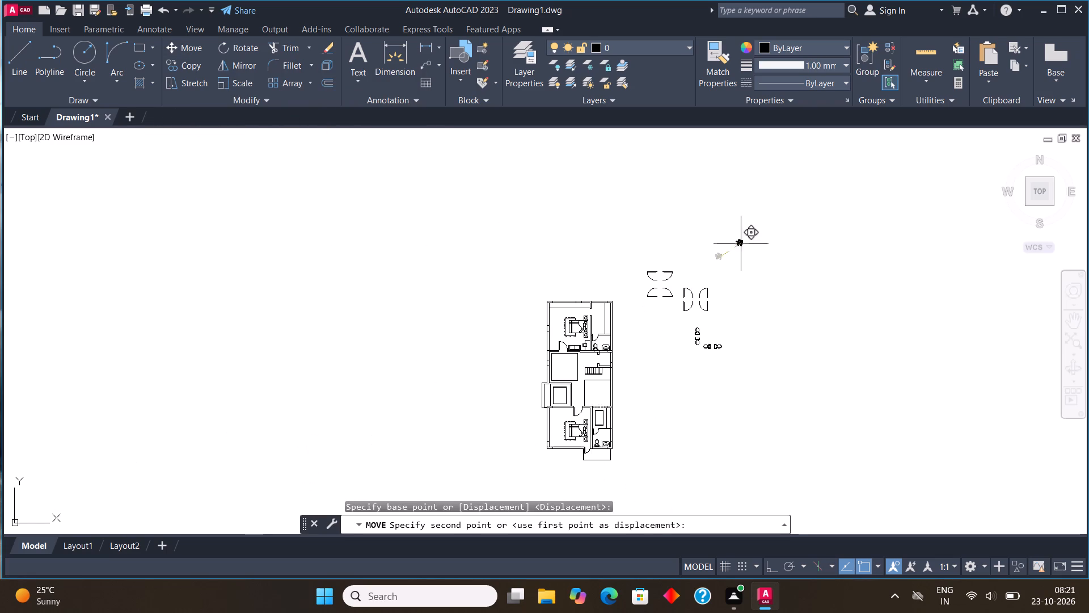
{"action": "scroll", "coordinate": [589, 464], "scroll_direction": "up", "scroll_amount": 4}
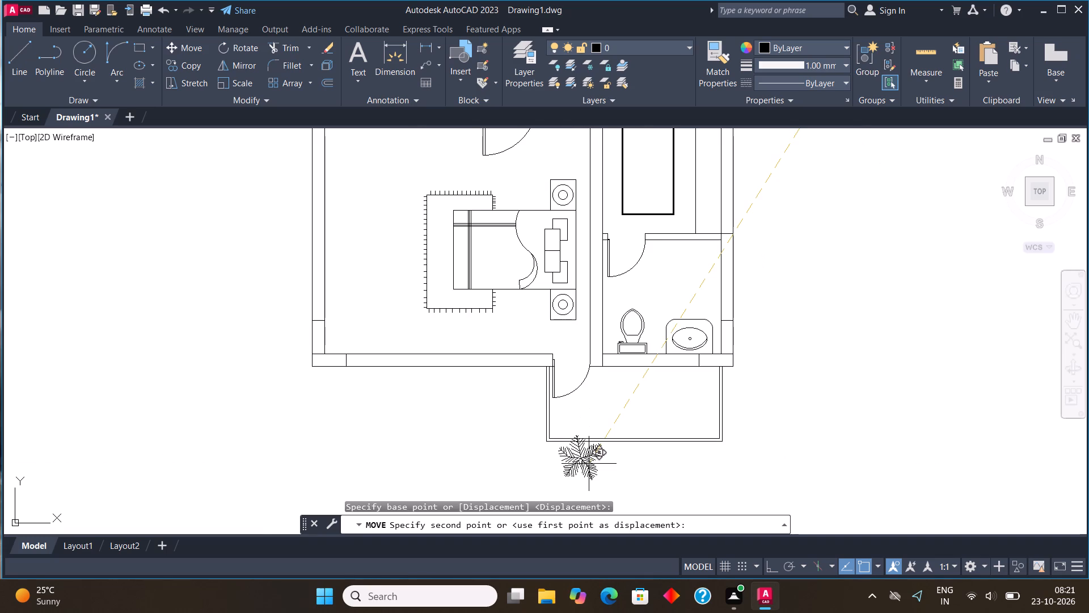
{"action": "scroll", "coordinate": [610, 430], "scroll_direction": "up", "scroll_amount": 2}
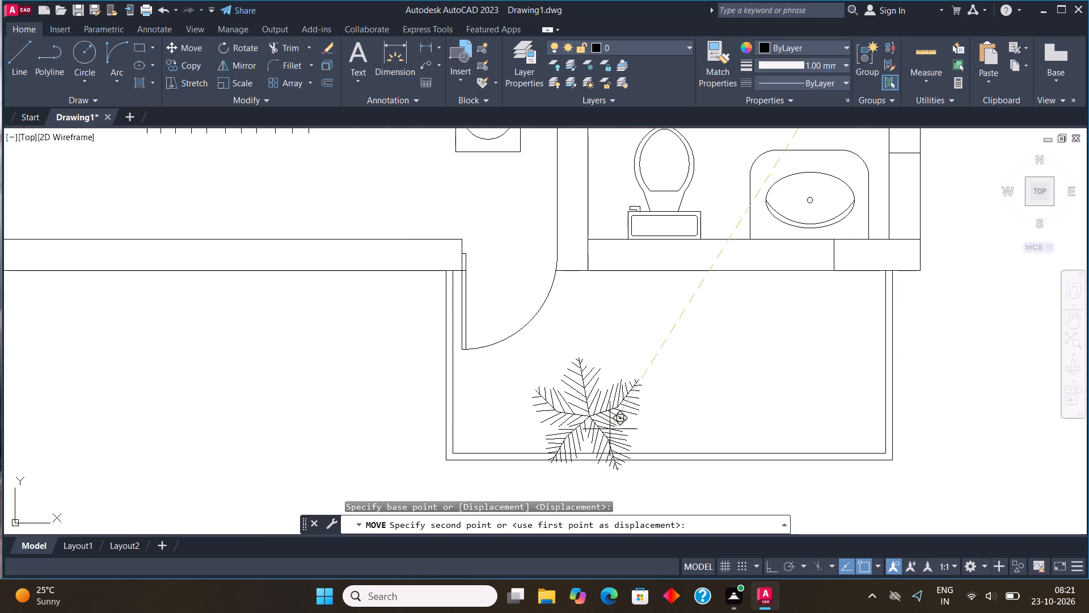
{"action": "left_click", "coordinate": [841, 348]}
{"action": "key", "text": "Escape"}
Place the plant being moved in the upper-right part of the balcony below the lower bathroom.
{"action": "left_click", "coordinate": [852, 346]}
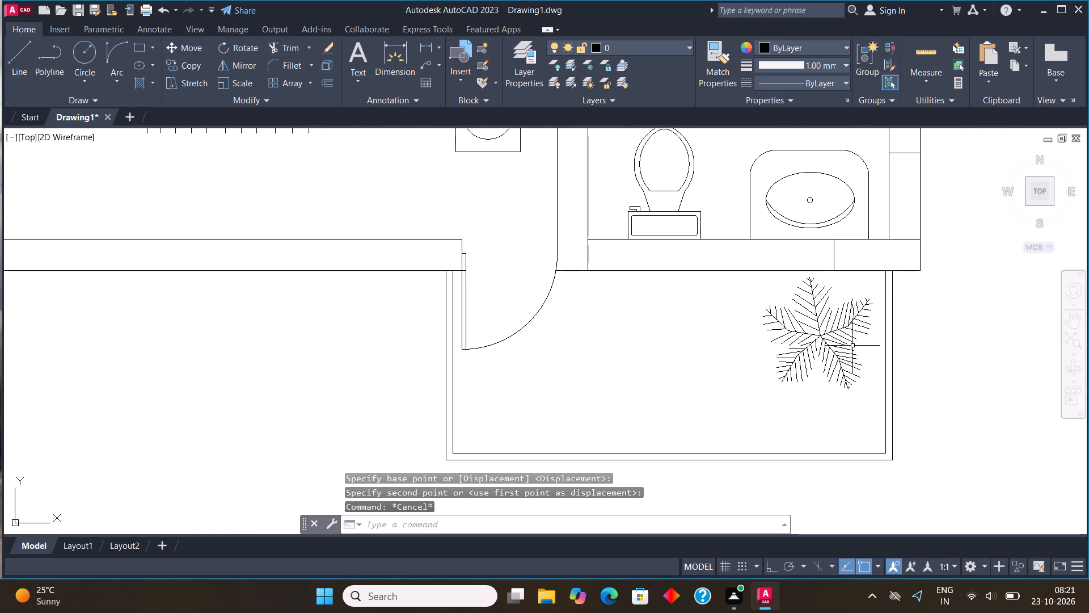
Scale the balcony plant down to a little under half its size.
{"action": "left_click", "coordinate": [797, 315]}
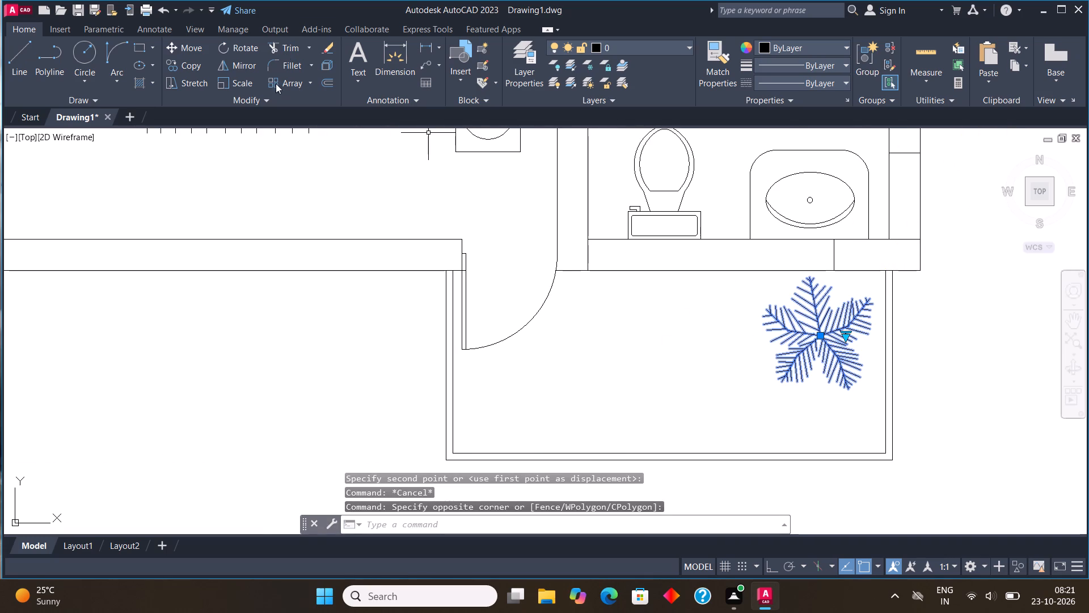
{"action": "left_click", "coordinate": [246, 80]}
{"action": "left_click", "coordinate": [844, 333]}
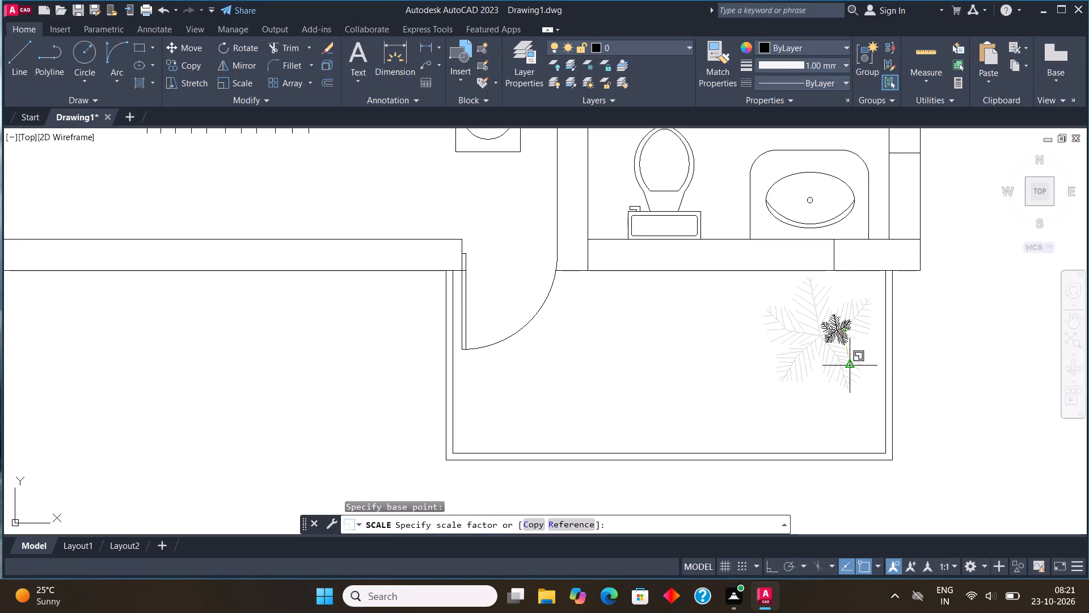
{"action": "left_click", "coordinate": [858, 389]}
Move the reduced plant closer to the balcony's upper-right corner.
{"action": "left_click", "coordinate": [843, 346]}
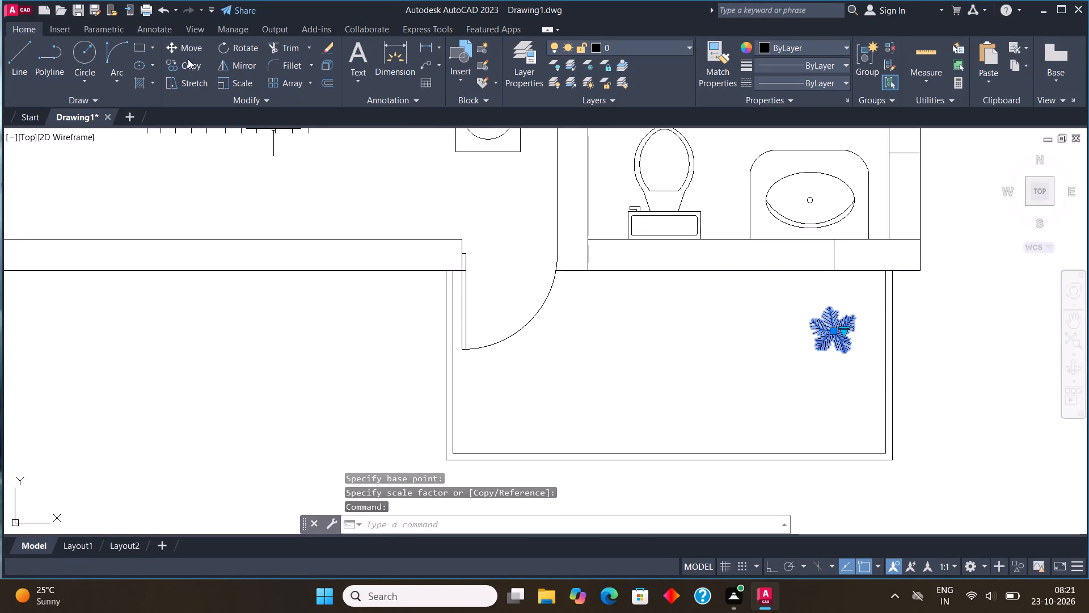
{"action": "left_click", "coordinate": [187, 49]}
{"action": "left_click", "coordinate": [819, 343]}
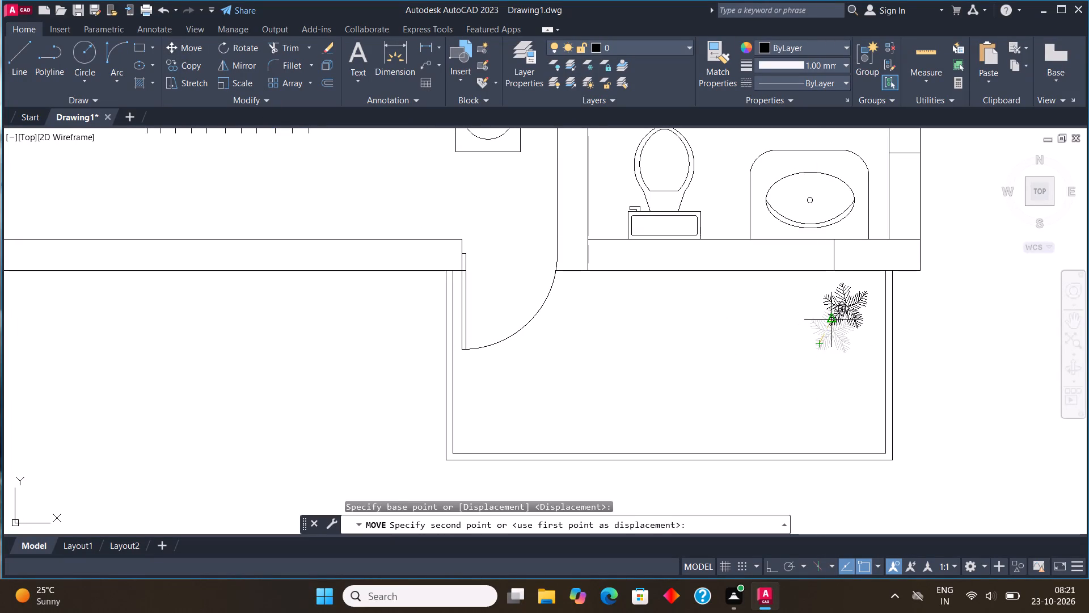
{"action": "left_click", "coordinate": [836, 316]}
Copy the corner plant six times: two down the balcony's right side and four more leftward along its lower edge.
{"action": "left_click", "coordinate": [832, 299]}
{"action": "left_click", "coordinate": [185, 62]}
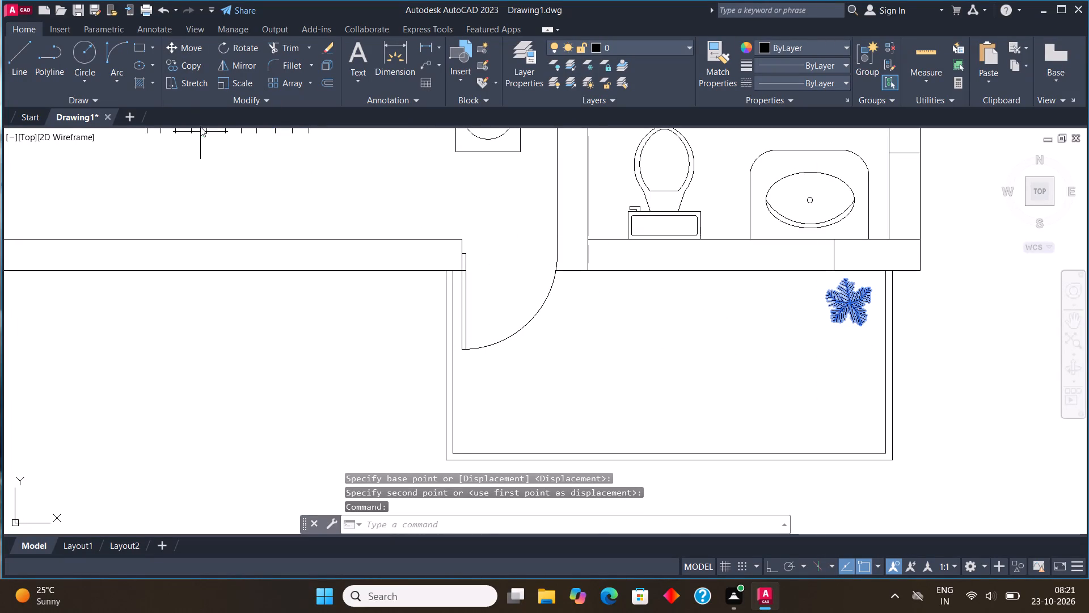
{"action": "left_click", "coordinate": [854, 310]}
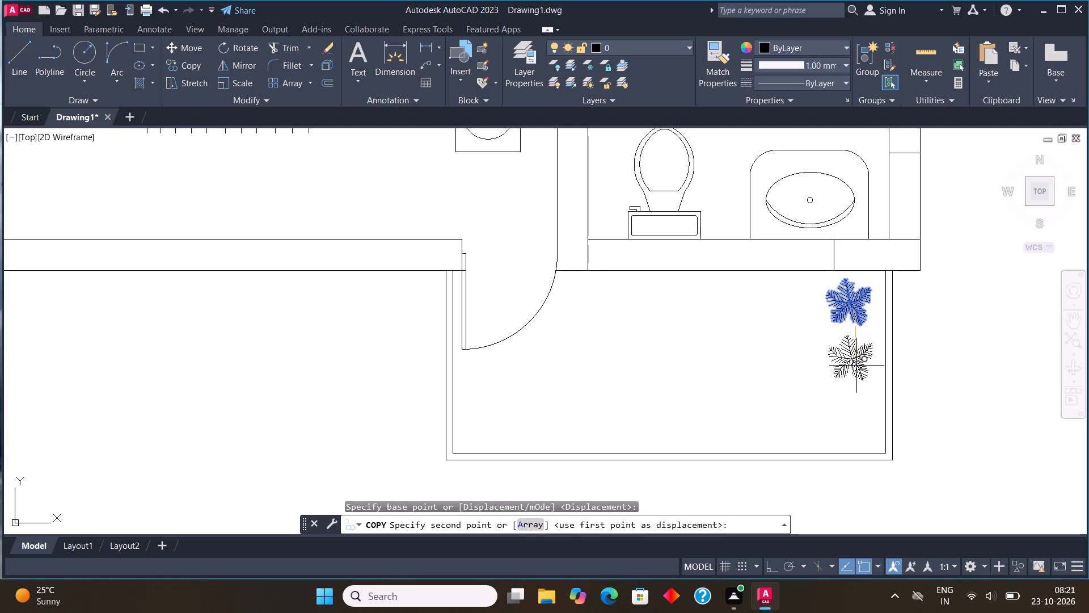
{"action": "left_click", "coordinate": [856, 366]}
{"action": "left_click", "coordinate": [861, 422]}
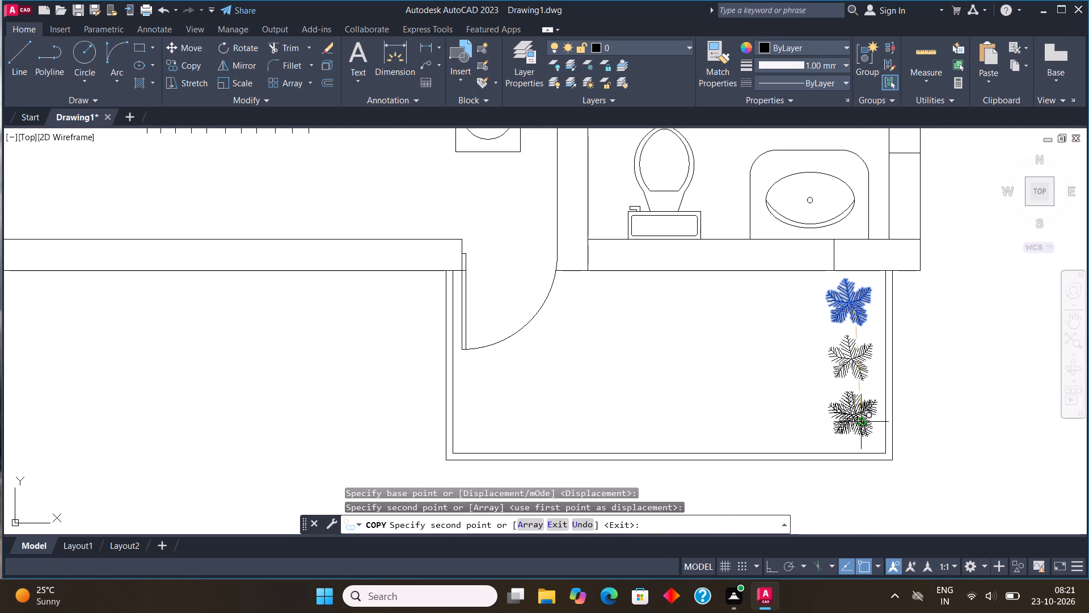
{"action": "left_click", "coordinate": [793, 426]}
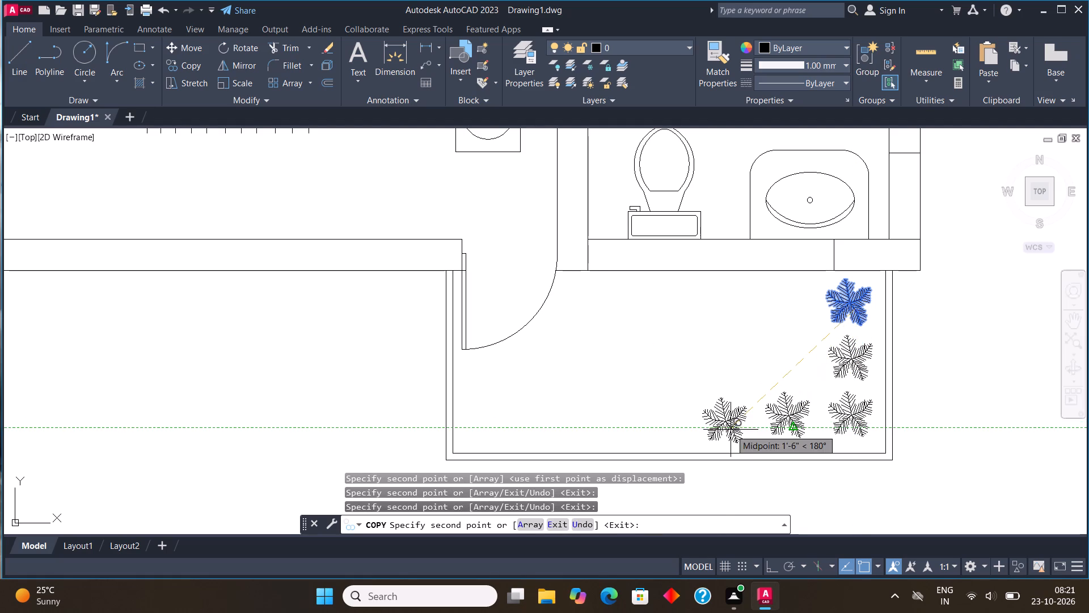
{"action": "left_click", "coordinate": [731, 430]}
{"action": "left_click", "coordinate": [665, 427]}
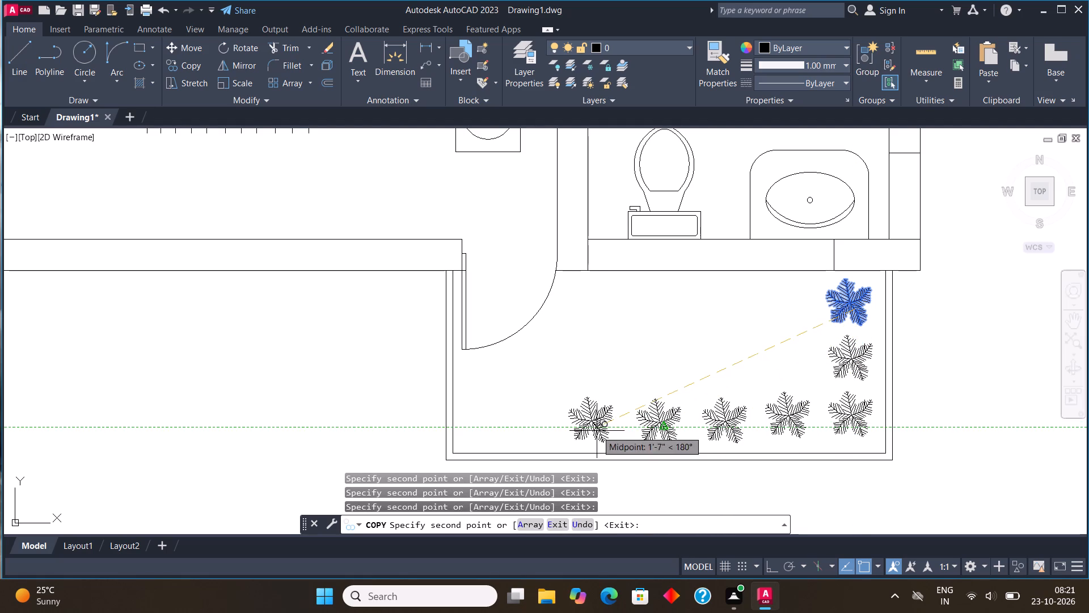
{"action": "left_click", "coordinate": [596, 431]}
Add four plant copies along the balcony's upper wall and two more to complete the left end of the lower row.
{"action": "left_click", "coordinate": [610, 306]}
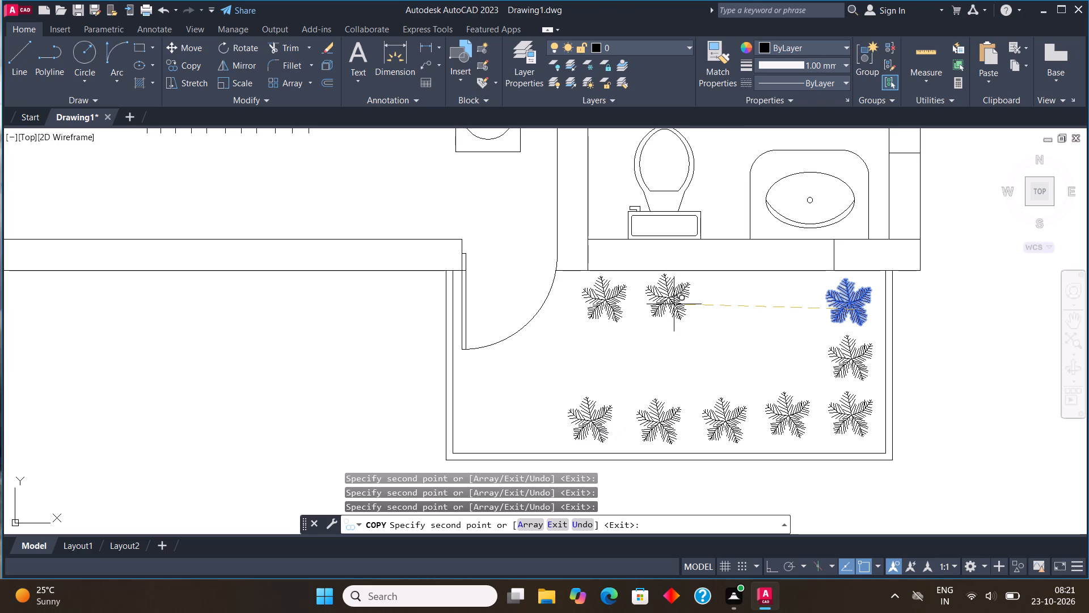
{"action": "left_click", "coordinate": [674, 304]}
{"action": "left_click", "coordinate": [737, 304]}
{"action": "left_click", "coordinate": [795, 307]}
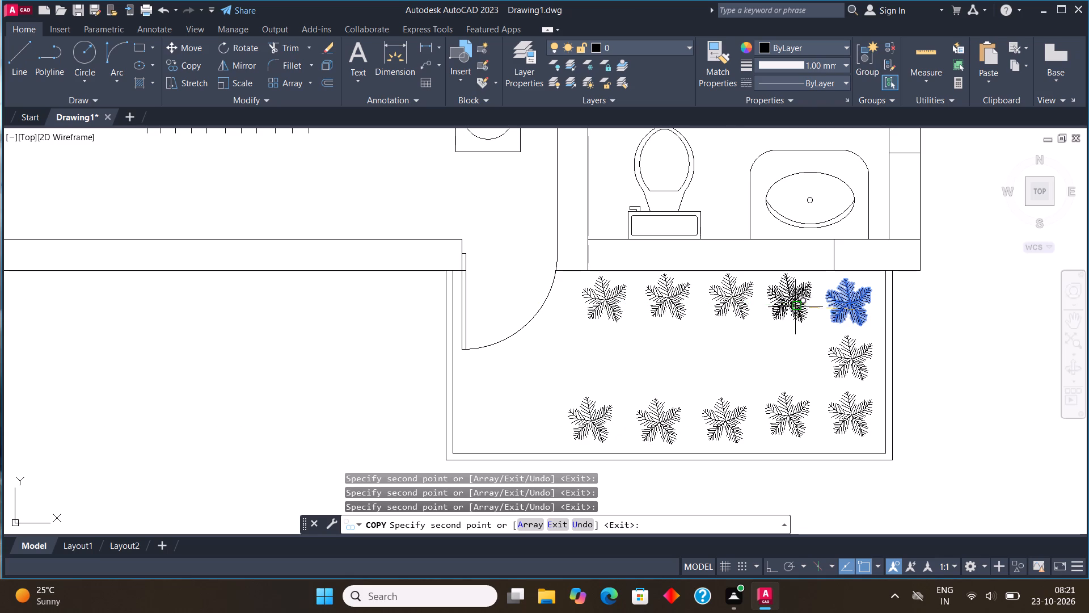
{"action": "left_click", "coordinate": [536, 426]}
{"action": "left_click", "coordinate": [484, 433]}
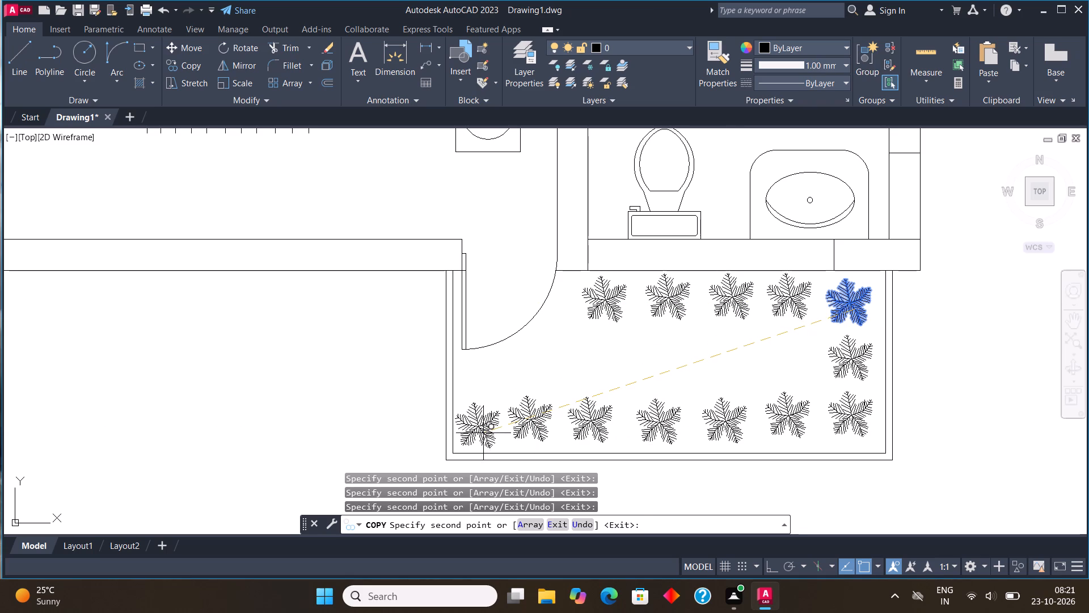
{"action": "key", "text": "Escape"}
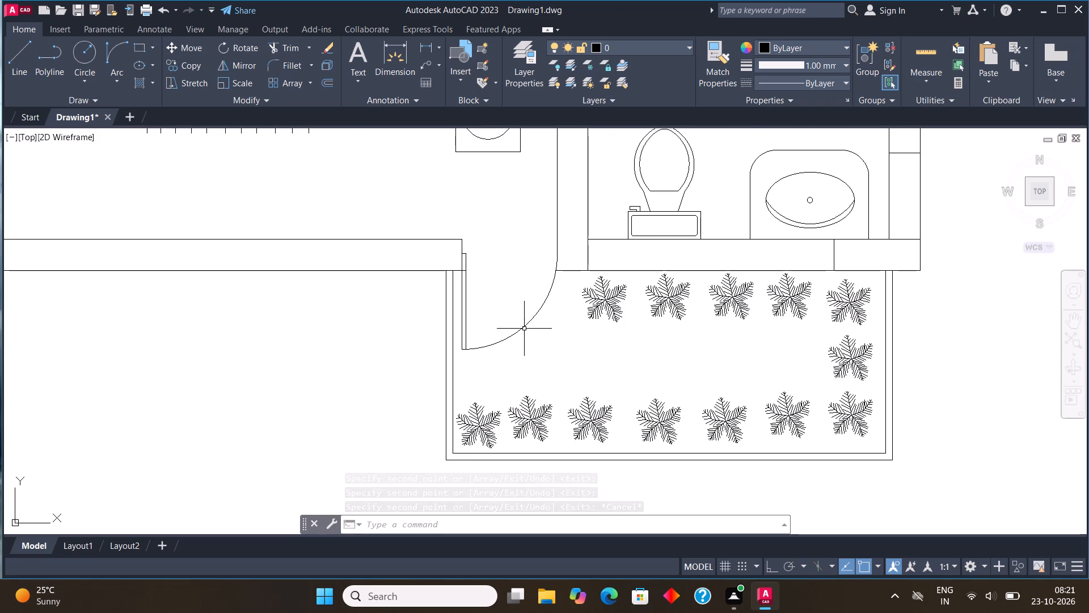
Draw a window rectangle across the full thickness of the upper bedroom's top wall, between the two left columns.
{"action": "scroll", "coordinate": [525, 330], "scroll_direction": "down", "scroll_amount": 2}
{"action": "middle_click_drag", "start_coordinate": [619, 313], "coordinate": [634, 383]}
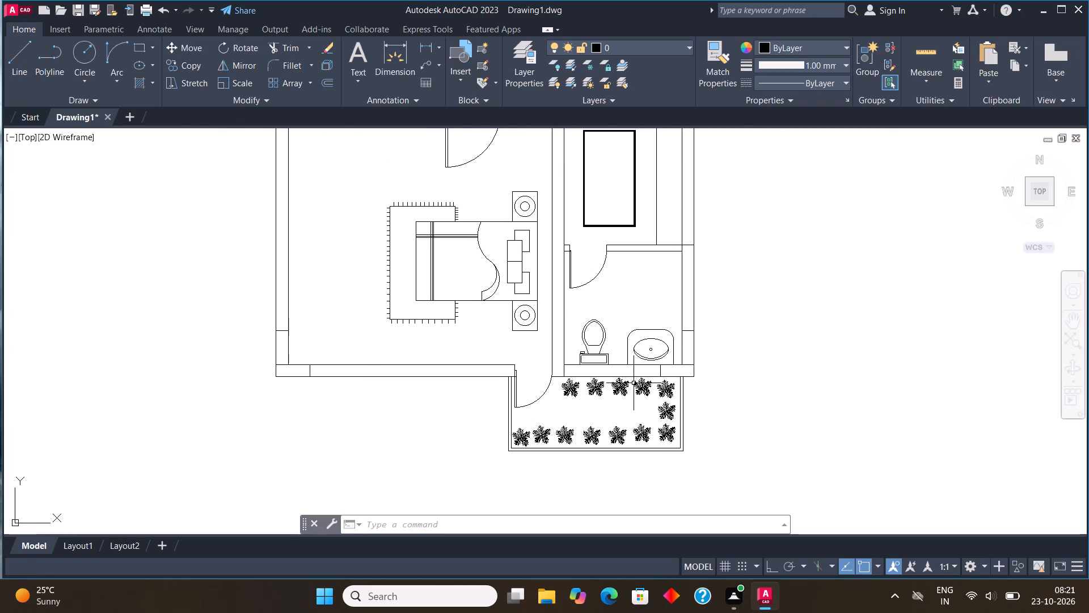
{"action": "middle_click_drag", "start_coordinate": [663, 335], "coordinate": [676, 379]}
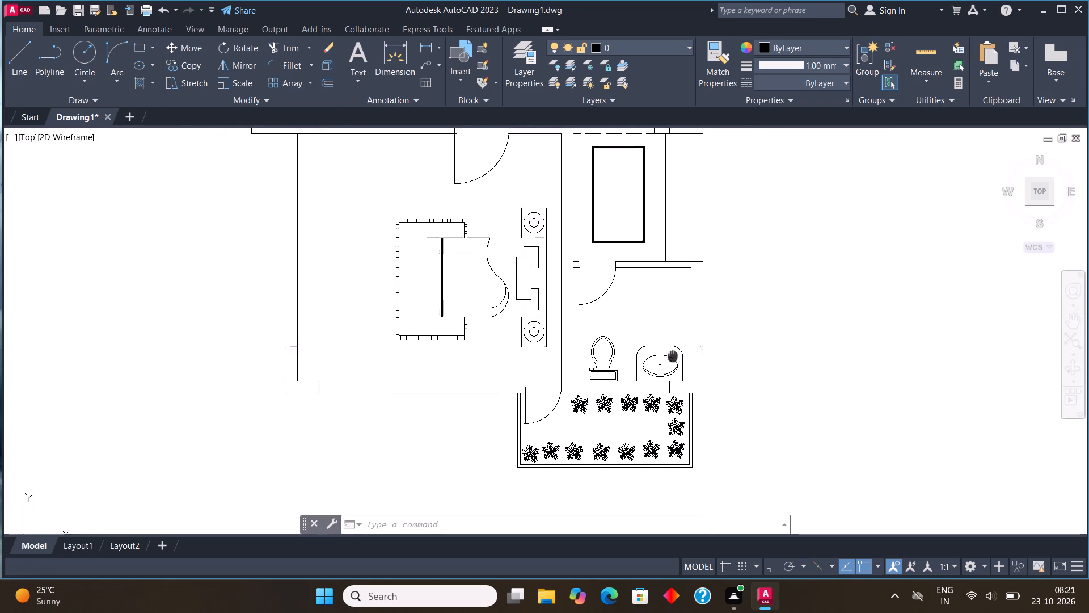
{"action": "middle_click_drag", "start_coordinate": [676, 379], "coordinate": [687, 429]}
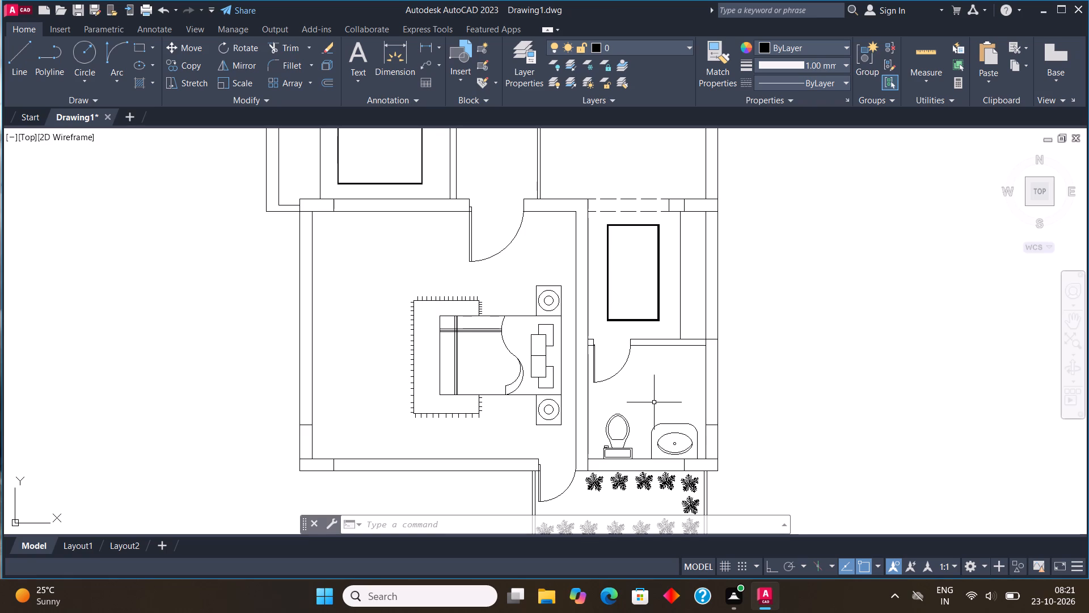
{"action": "scroll", "coordinate": [639, 414], "scroll_direction": "down", "scroll_amount": 4}
{"action": "scroll", "coordinate": [611, 287], "scroll_direction": "up", "scroll_amount": 3}
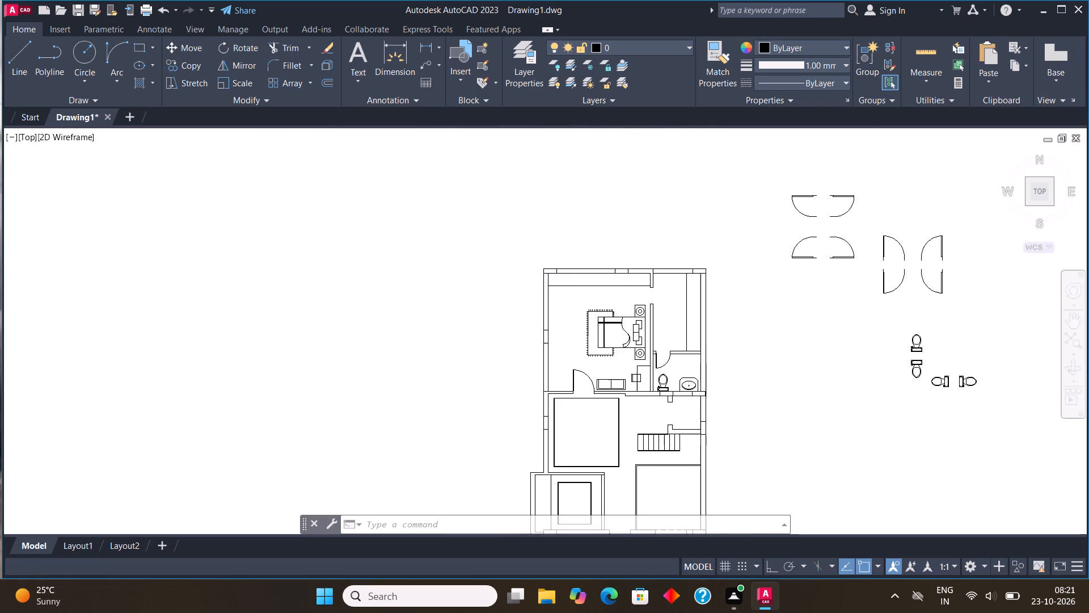
{"action": "scroll", "coordinate": [577, 257], "scroll_direction": "up", "scroll_amount": 3}
{"action": "middle_click_drag", "start_coordinate": [576, 260], "coordinate": [512, 324]}
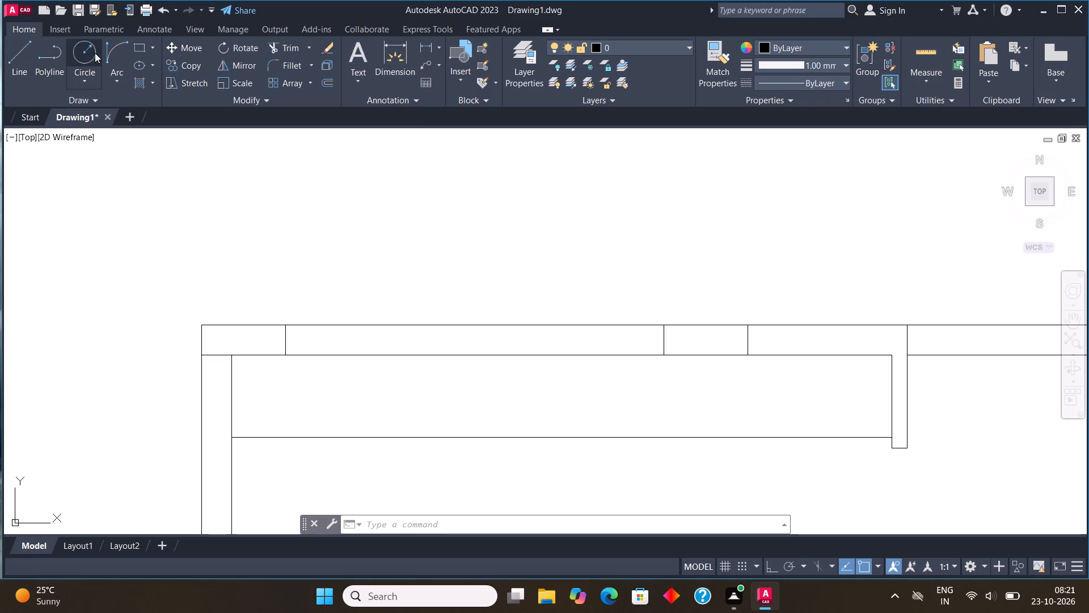
{"action": "left_click", "coordinate": [138, 44]}
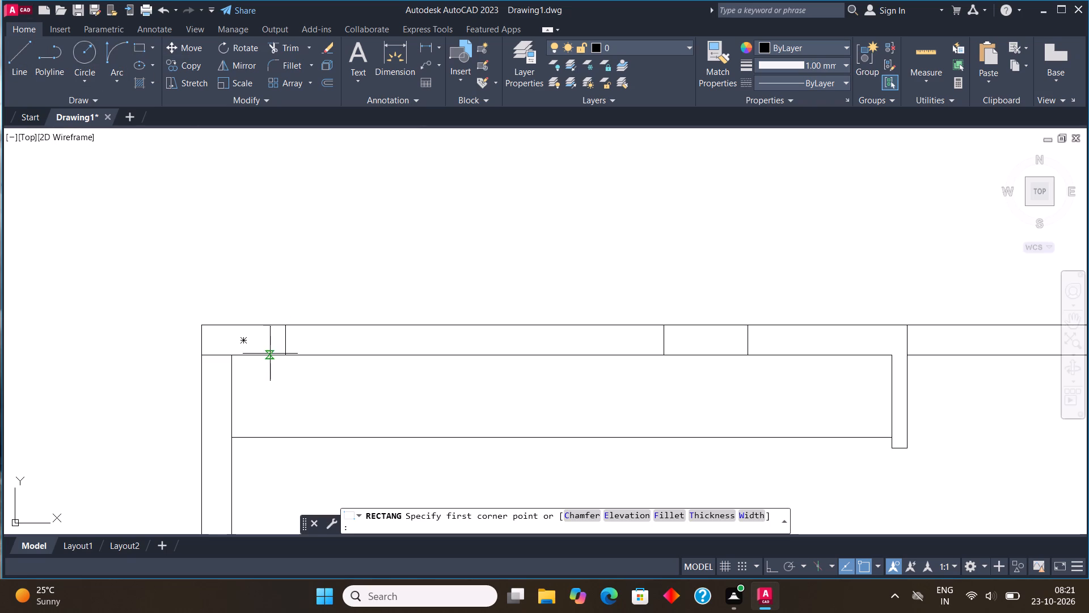
{"action": "left_click", "coordinate": [372, 358]}
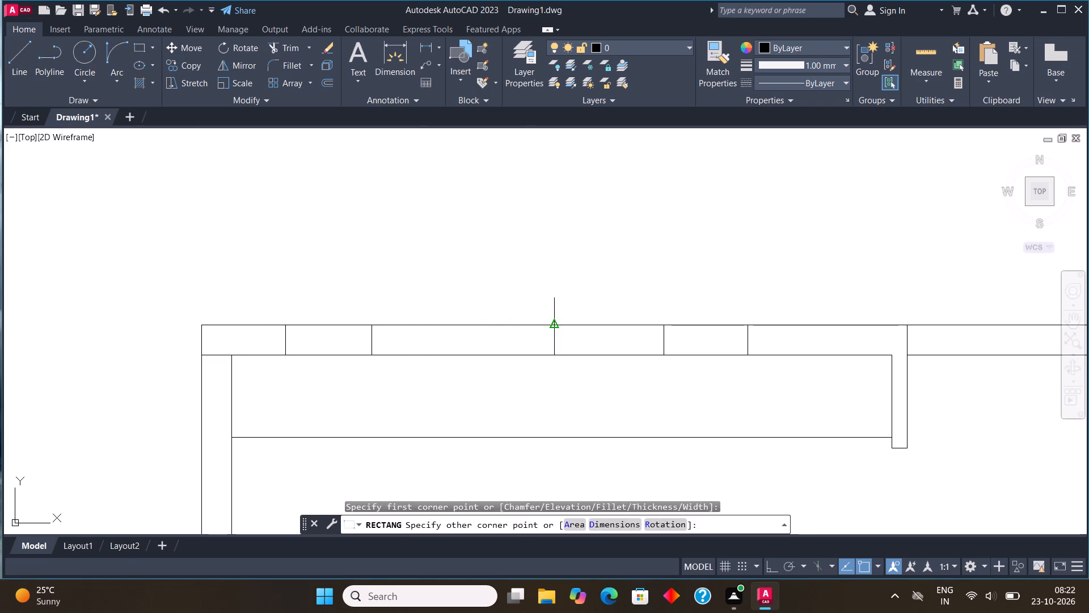
{"action": "left_click", "coordinate": [585, 322]}
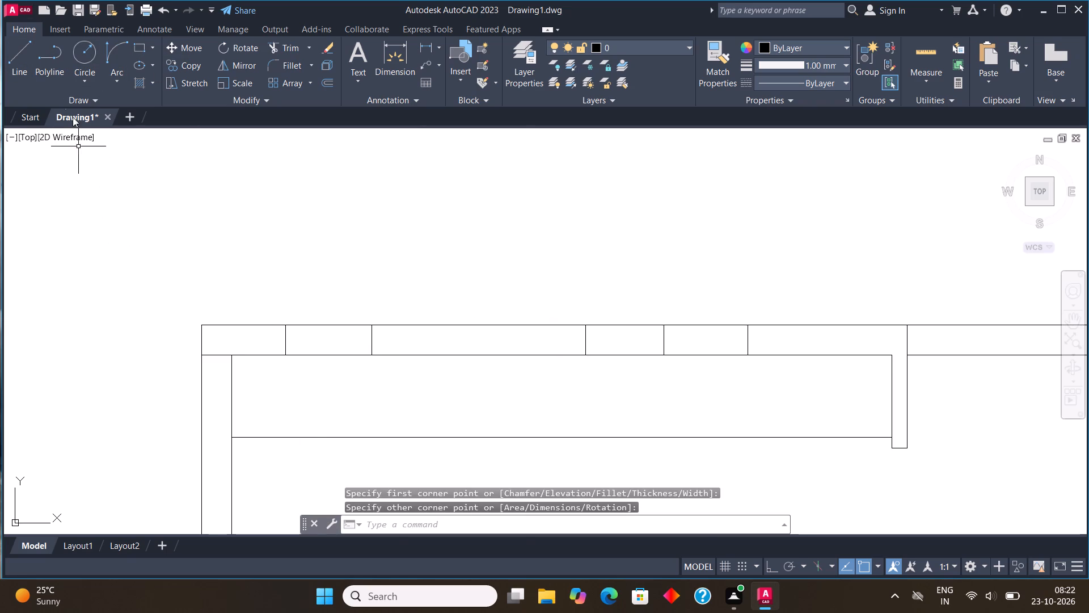
Draw a centre line through the window rectangle between the midpoints of its short sides.
{"action": "left_click", "coordinate": [19, 46]}
{"action": "left_click", "coordinate": [374, 339]}
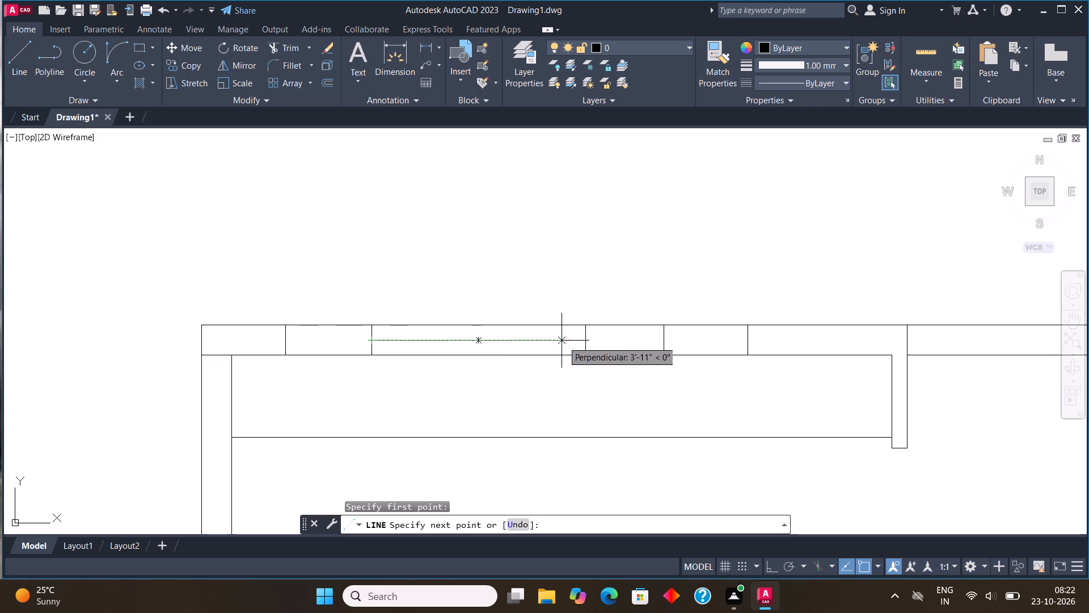
{"action": "left_click", "coordinate": [585, 341]}
{"action": "key", "text": "Escape"}
Copy the window rectangle with its centre line into the lower bedroom's bottom wall, left of the balcony door.
{"action": "scroll", "coordinate": [440, 371], "scroll_direction": "down", "scroll_amount": 3}
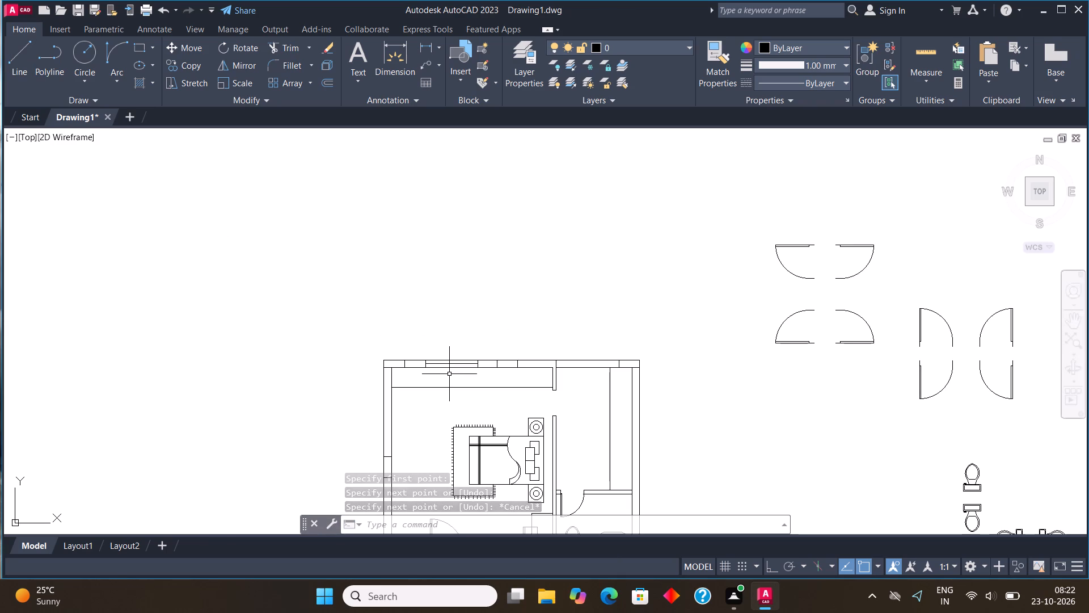
{"action": "scroll", "coordinate": [452, 364], "scroll_direction": "up", "scroll_amount": 2}
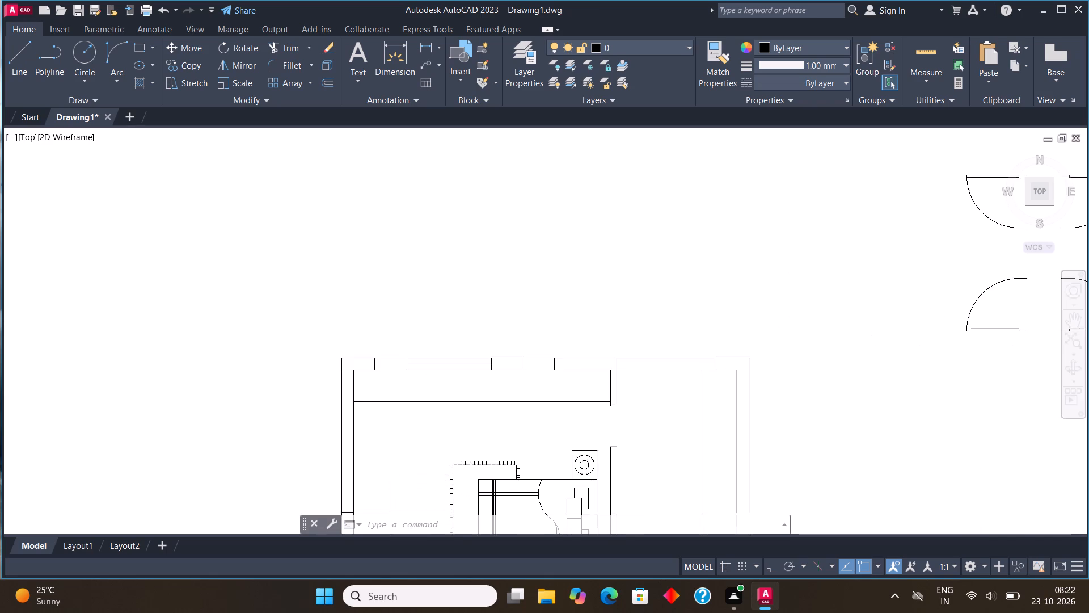
{"action": "middle_click_drag", "start_coordinate": [452, 364], "coordinate": [473, 397]}
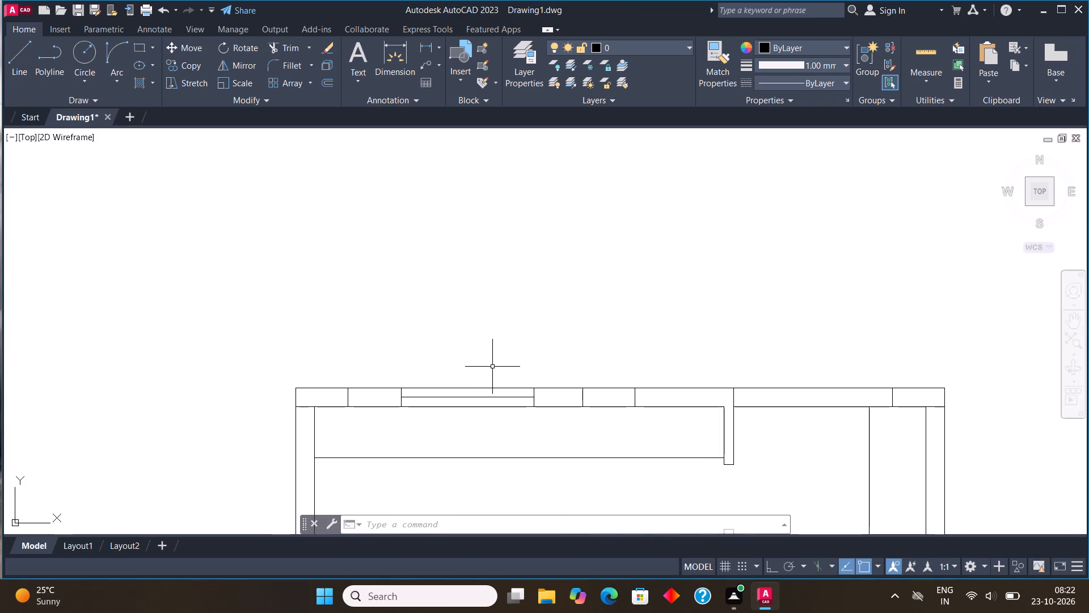
{"action": "scroll", "coordinate": [541, 273], "scroll_direction": "down", "scroll_amount": 2}
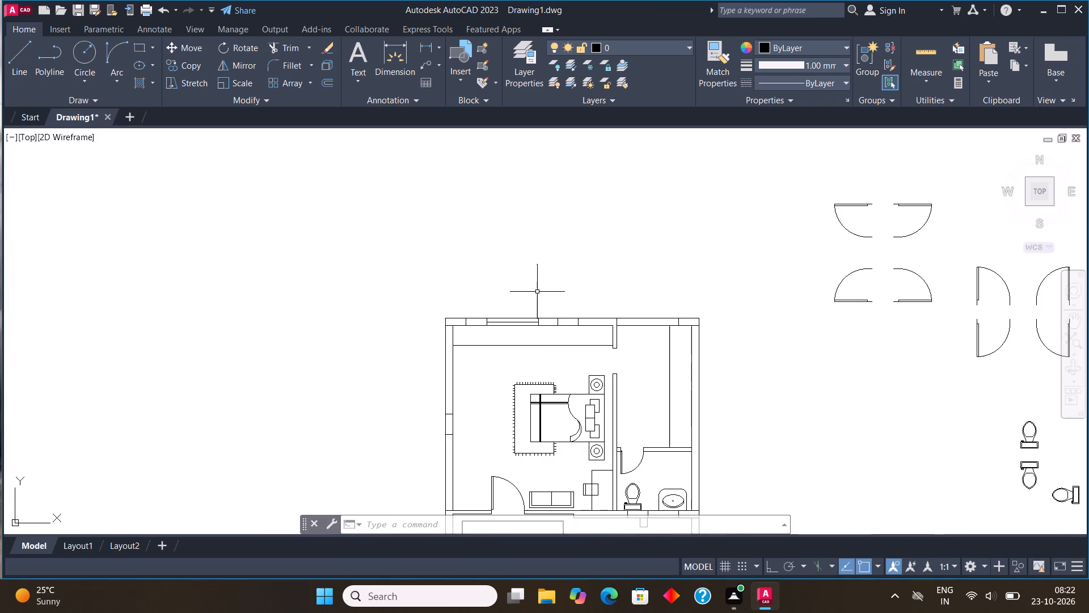
{"action": "middle_click_drag", "start_coordinate": [506, 385], "coordinate": [508, 363]}
{"action": "scroll", "coordinate": [464, 293], "scroll_direction": "up", "scroll_amount": 2}
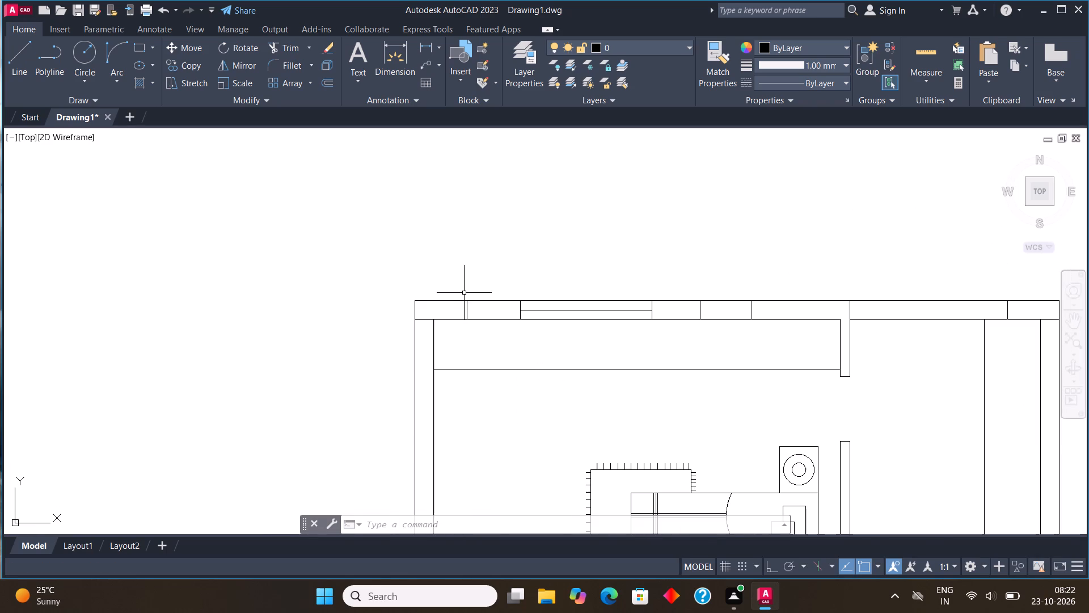
{"action": "left_click", "coordinate": [498, 330]}
{"action": "left_click", "coordinate": [667, 295]}
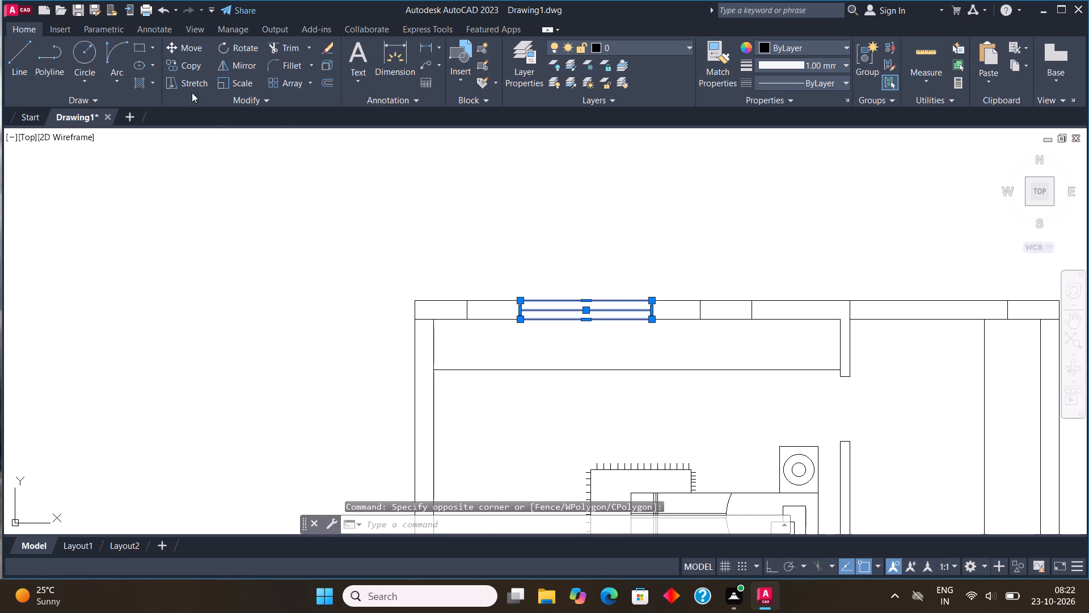
{"action": "left_click", "coordinate": [188, 59]}
{"action": "left_click", "coordinate": [522, 321]}
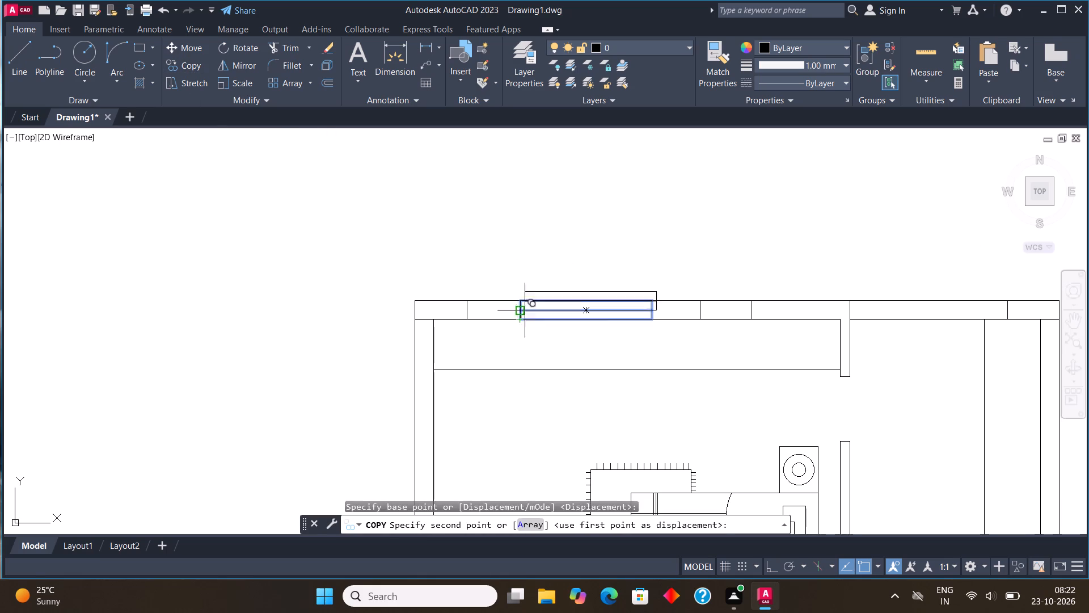
{"action": "scroll", "coordinate": [534, 284], "scroll_direction": "down", "scroll_amount": 5}
{"action": "scroll", "coordinate": [535, 456], "scroll_direction": "up", "scroll_amount": 3}
{"action": "scroll", "coordinate": [535, 336], "scroll_direction": "up", "scroll_amount": 2}
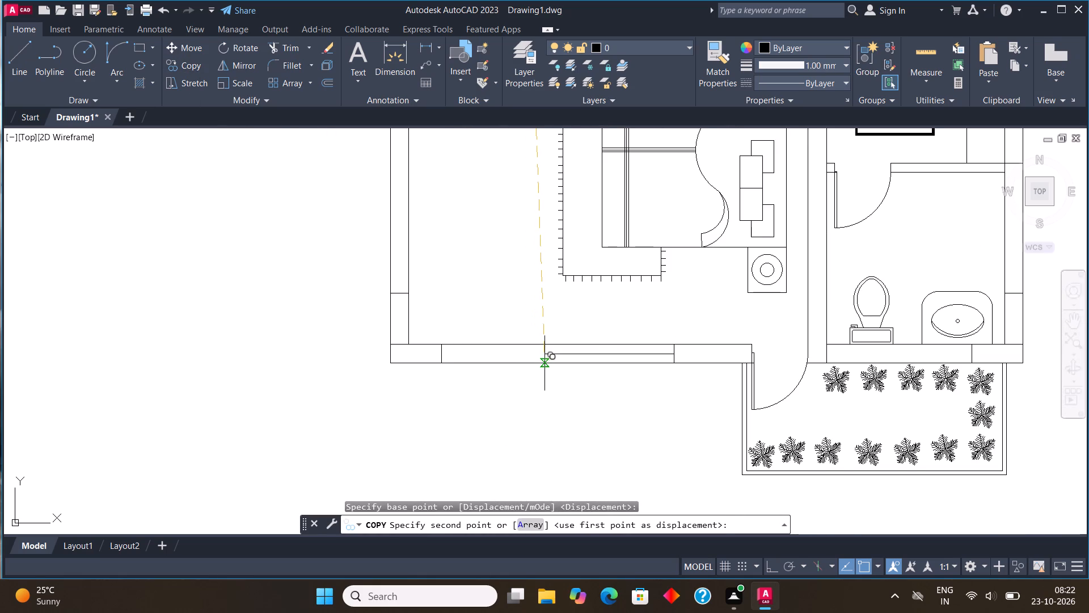
{"action": "left_click", "coordinate": [544, 363]}
{"action": "scroll", "coordinate": [441, 422], "scroll_direction": "down", "scroll_amount": 2}
{"action": "middle_click_drag", "start_coordinate": [571, 359], "coordinate": [546, 448]}
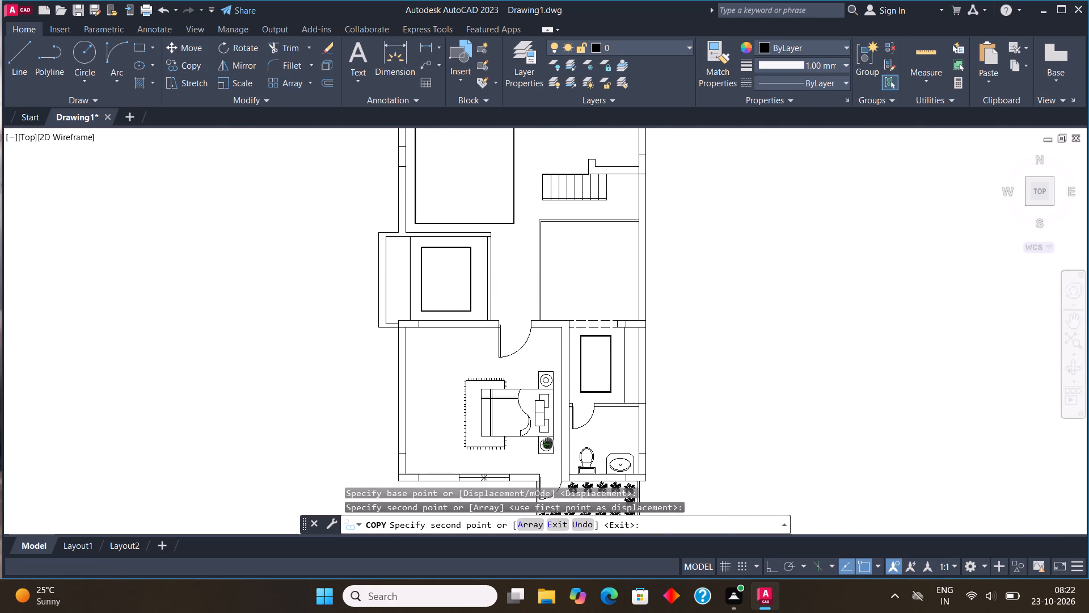
{"action": "middle_click_drag", "start_coordinate": [546, 448], "coordinate": [546, 450]}
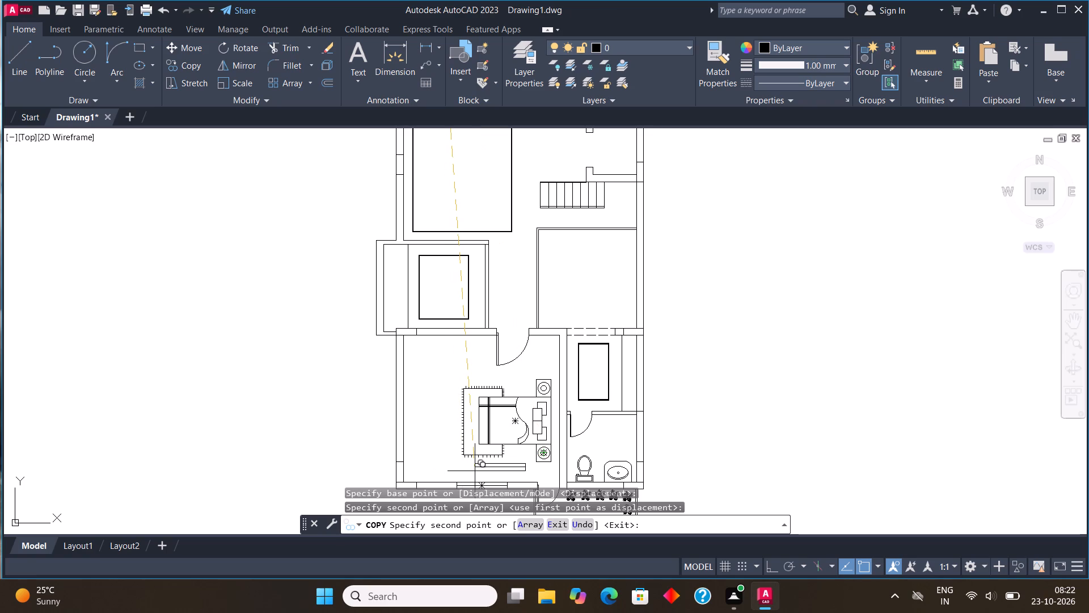
{"action": "key", "text": "Escape"}
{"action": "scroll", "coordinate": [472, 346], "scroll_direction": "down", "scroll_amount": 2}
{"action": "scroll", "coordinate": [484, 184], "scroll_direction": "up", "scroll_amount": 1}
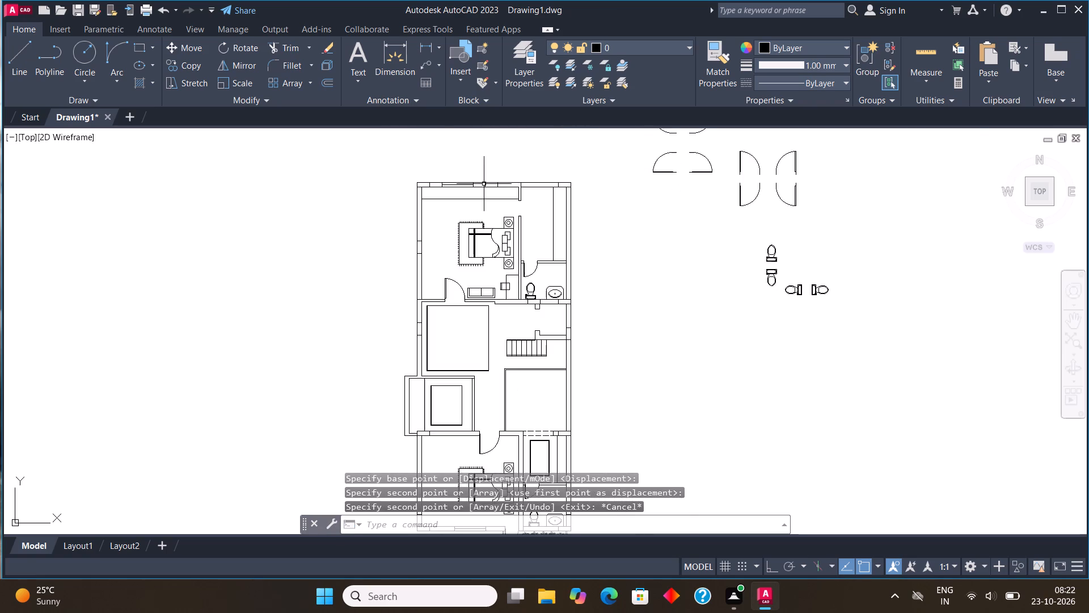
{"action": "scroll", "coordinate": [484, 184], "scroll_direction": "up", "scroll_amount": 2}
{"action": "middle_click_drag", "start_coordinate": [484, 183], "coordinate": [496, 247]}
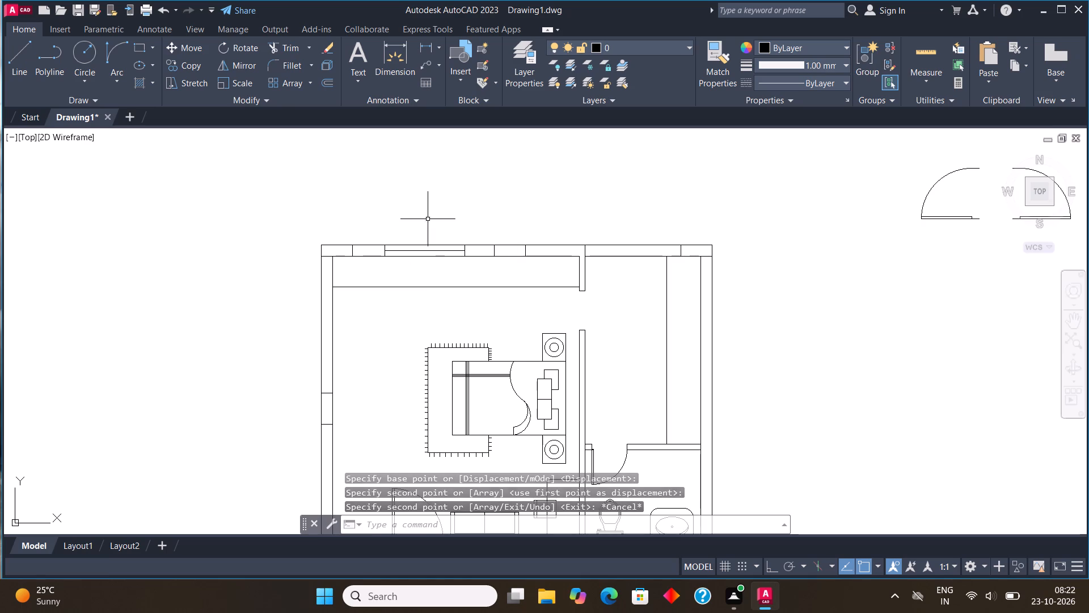
Add a two-line text label reading BEDROOM and 16'3"*18'9" in the upper bedroom, just below the wardrobe.
{"action": "left_click", "coordinate": [354, 52]}
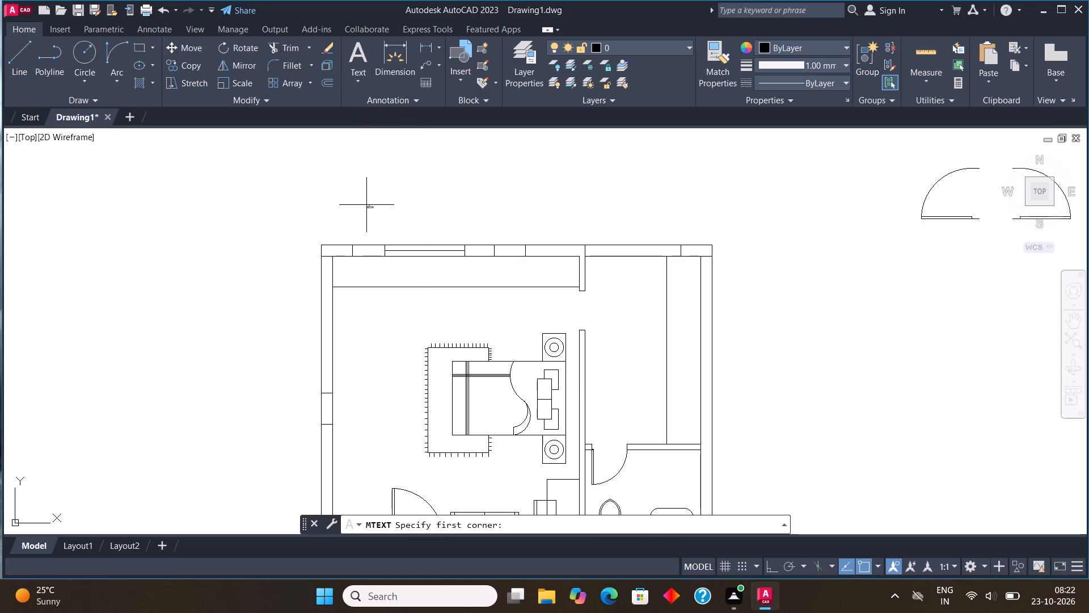
{"action": "left_click", "coordinate": [358, 335]}
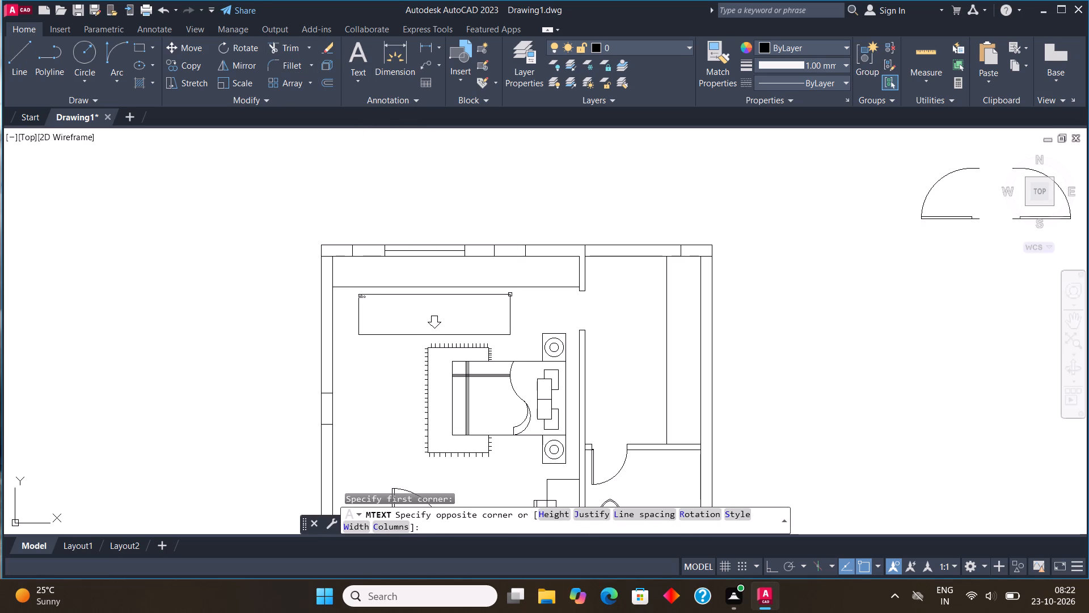
{"action": "left_click", "coordinate": [510, 295]}
{"action": "key", "text": "b"}
{"action": "type", "text": "EDROO"}
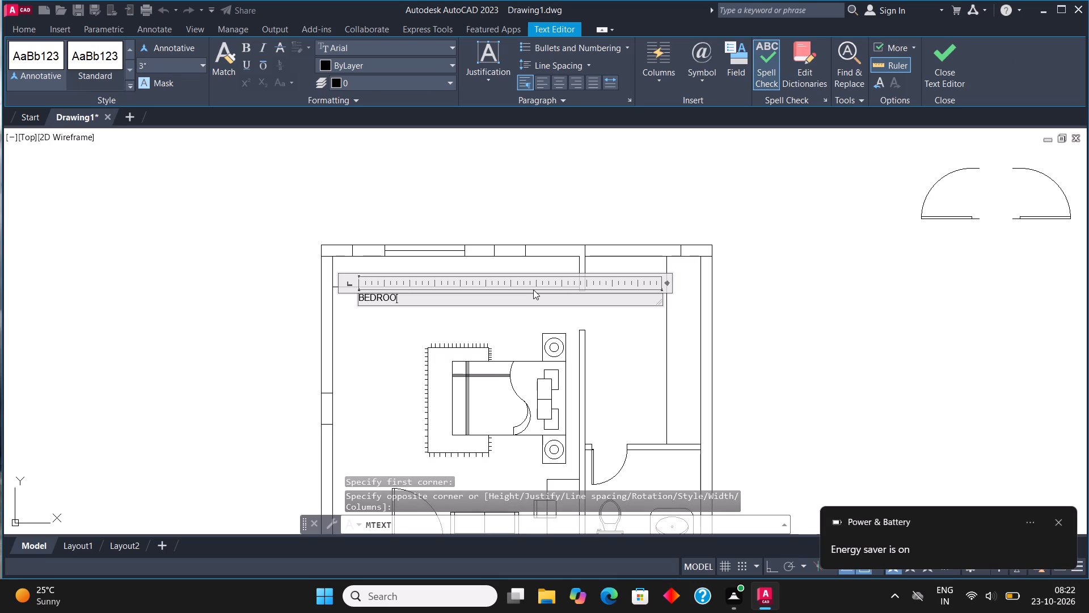
{"action": "key", "text": "m"}
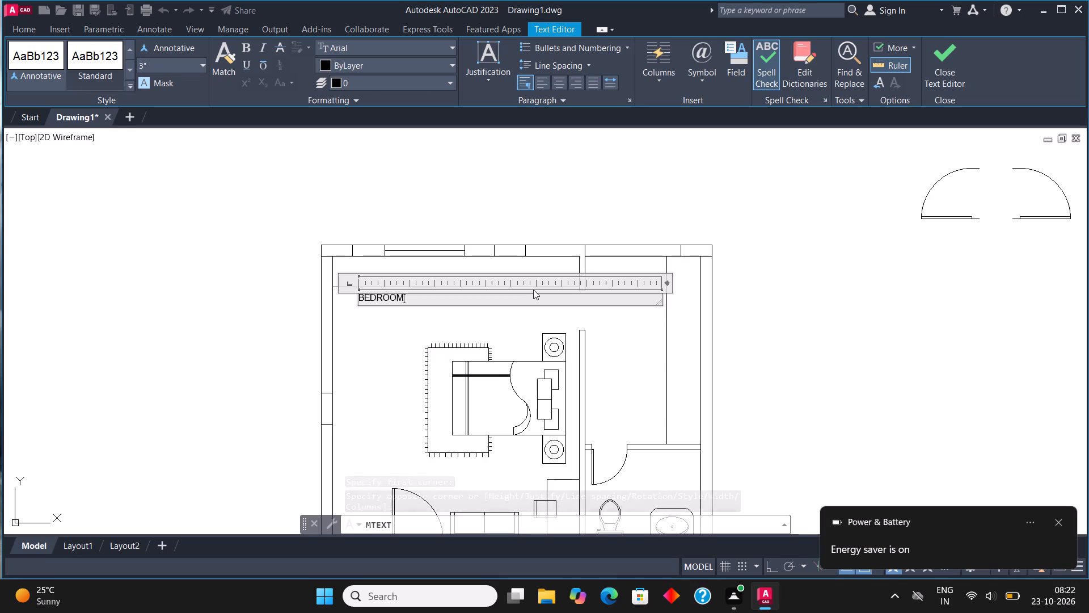
{"action": "key", "text": "Return"}
{"action": "type", "text": "16'3\""}
{"action": "type", "text": "*18'"}
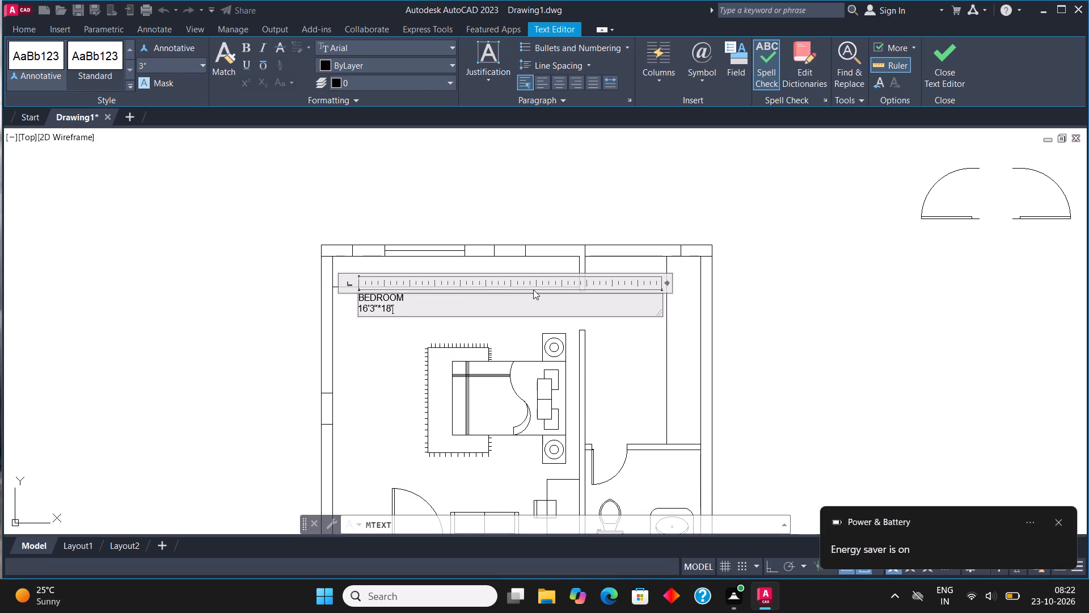
{"action": "type", "text": "9\""}
{"action": "left_click", "coordinate": [951, 49]}
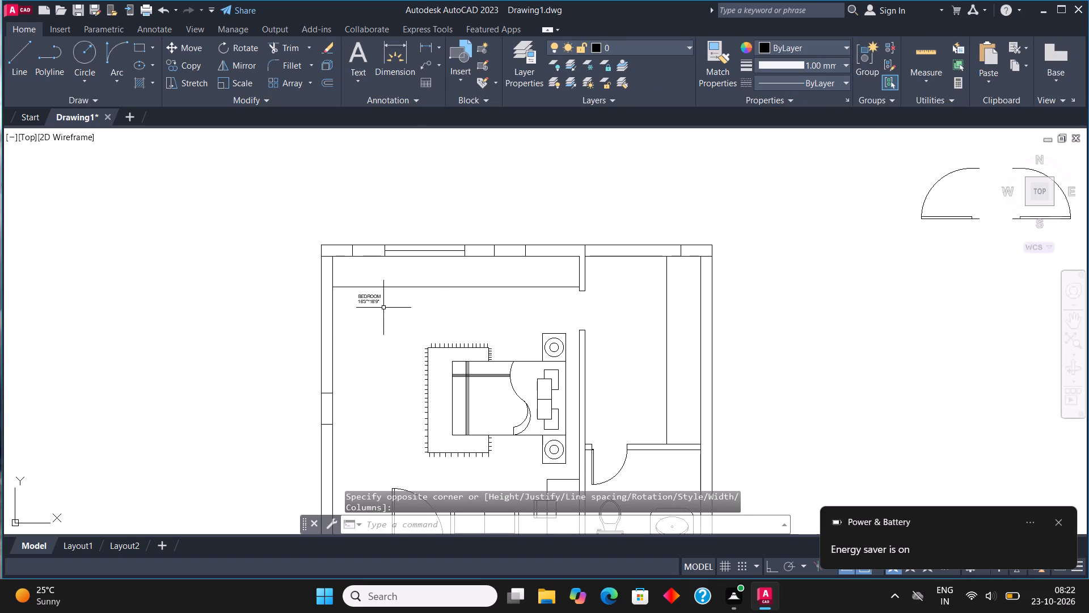
Scale the bedroom label up to about twice its size and move it above the bed's rug.
{"action": "left_click", "coordinate": [378, 300]}
{"action": "left_click", "coordinate": [248, 79]}
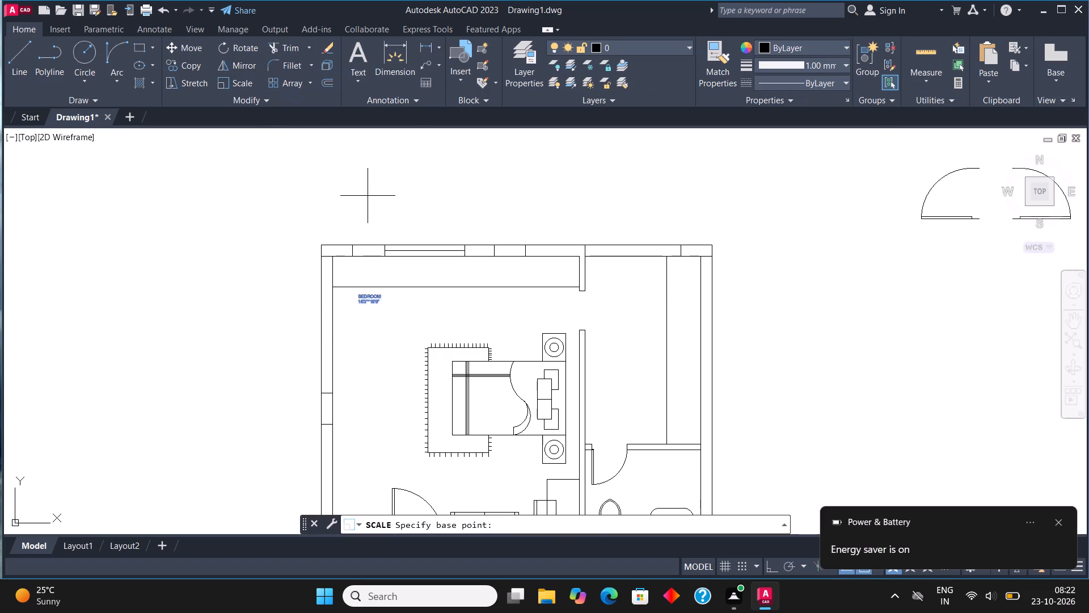
{"action": "left_click", "coordinate": [369, 293]}
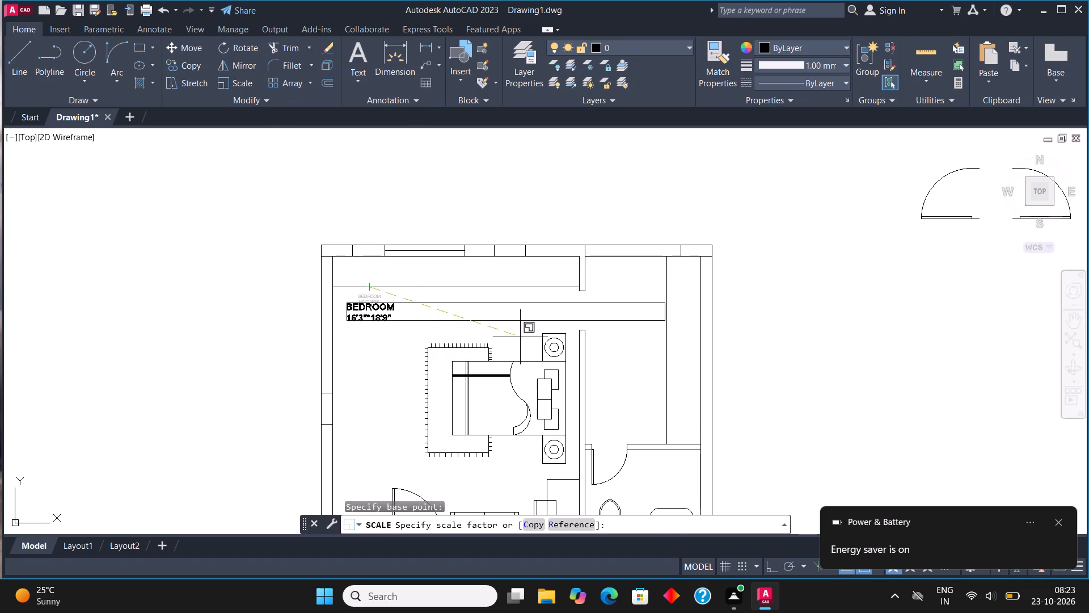
{"action": "left_click", "coordinate": [520, 337]}
{"action": "left_click", "coordinate": [373, 306]}
{"action": "left_click", "coordinate": [193, 47]}
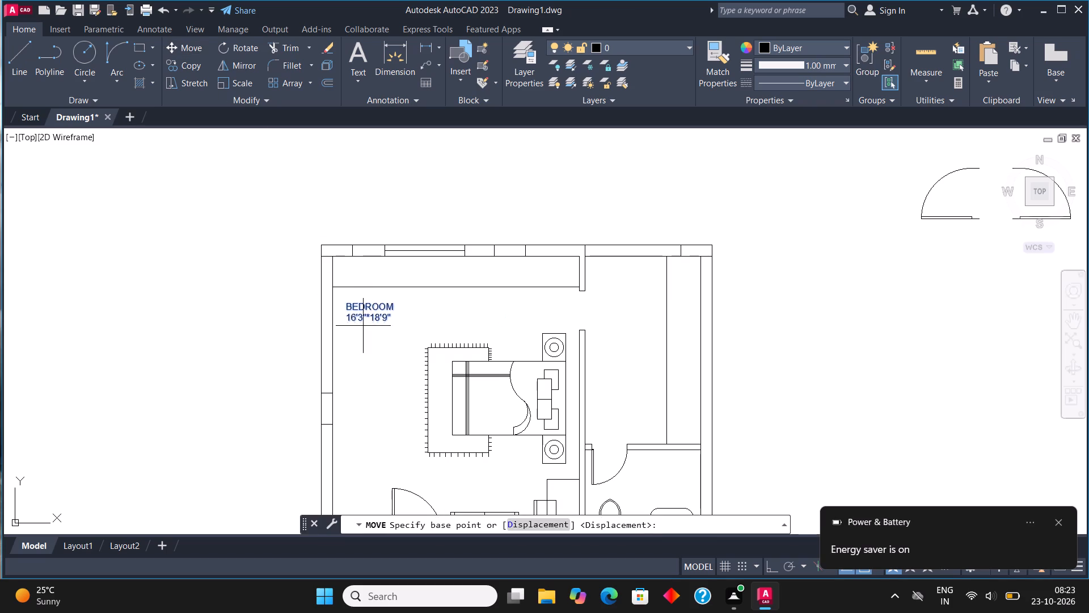
{"action": "left_click", "coordinate": [389, 322]}
{"action": "left_click", "coordinate": [437, 322]}
Copy the bedroom label into the adjoining dressing area, the upper bathroom and the small room above the staircase.
{"action": "left_click", "coordinate": [458, 312]}
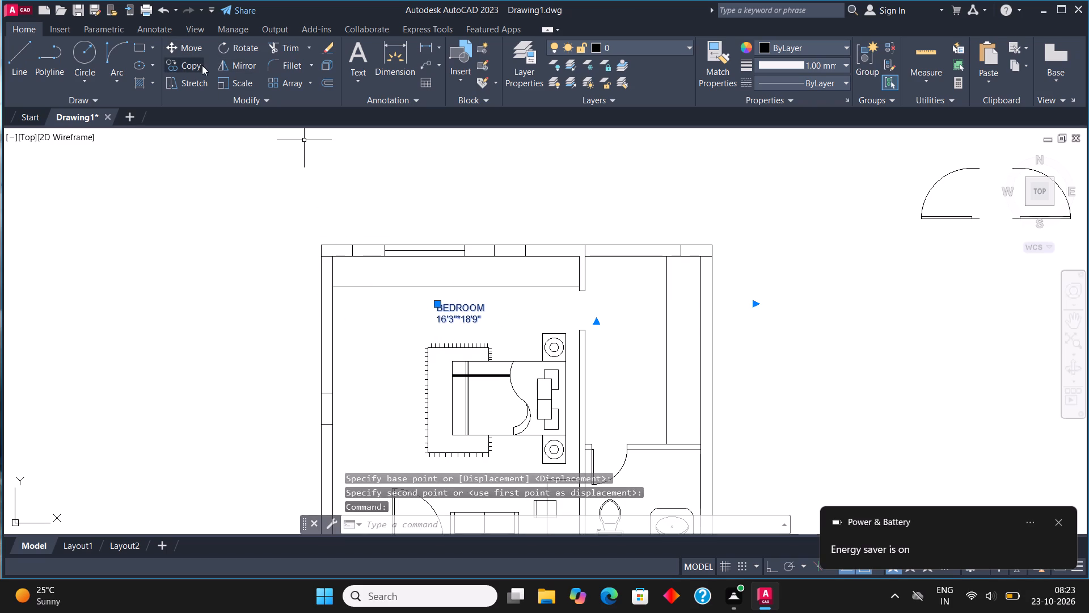
{"action": "left_click", "coordinate": [202, 65]}
{"action": "left_click", "coordinate": [465, 308]}
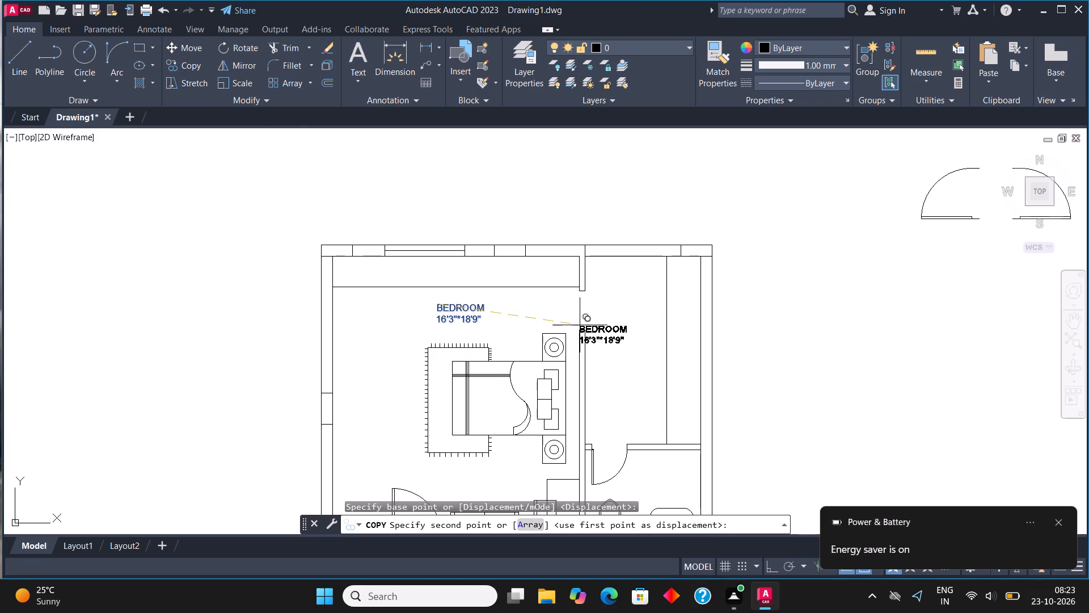
{"action": "left_click", "coordinate": [603, 327]}
{"action": "scroll", "coordinate": [592, 305], "scroll_direction": "down", "scroll_amount": 2}
{"action": "scroll", "coordinate": [600, 359], "scroll_direction": "up", "scroll_amount": 3}
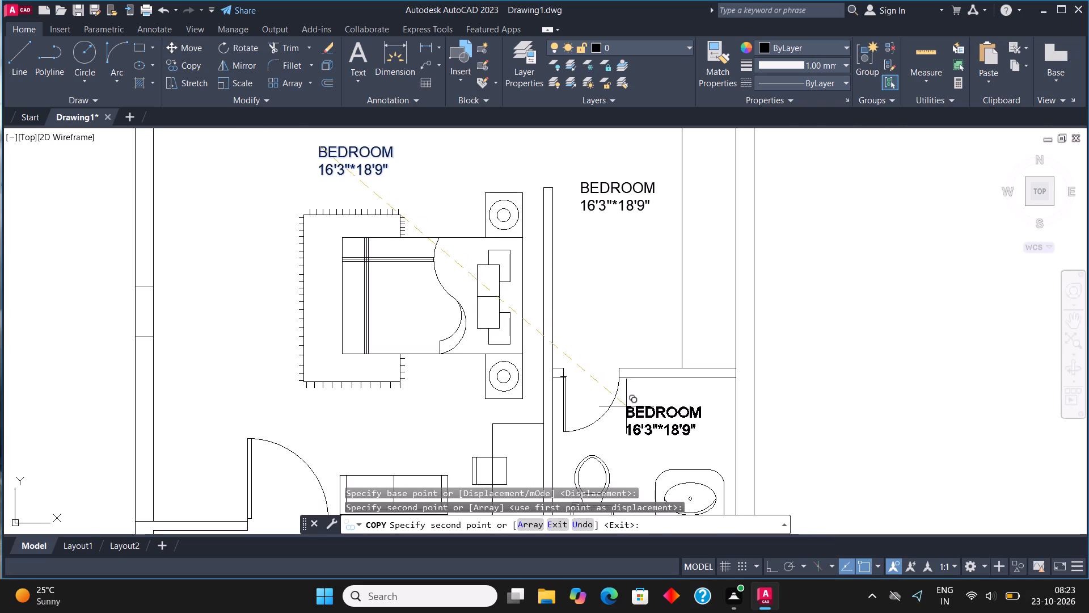
{"action": "left_click", "coordinate": [628, 408]}
{"action": "scroll", "coordinate": [501, 257], "scroll_direction": "down", "scroll_amount": 3}
{"action": "scroll", "coordinate": [544, 367], "scroll_direction": "up", "scroll_amount": 2}
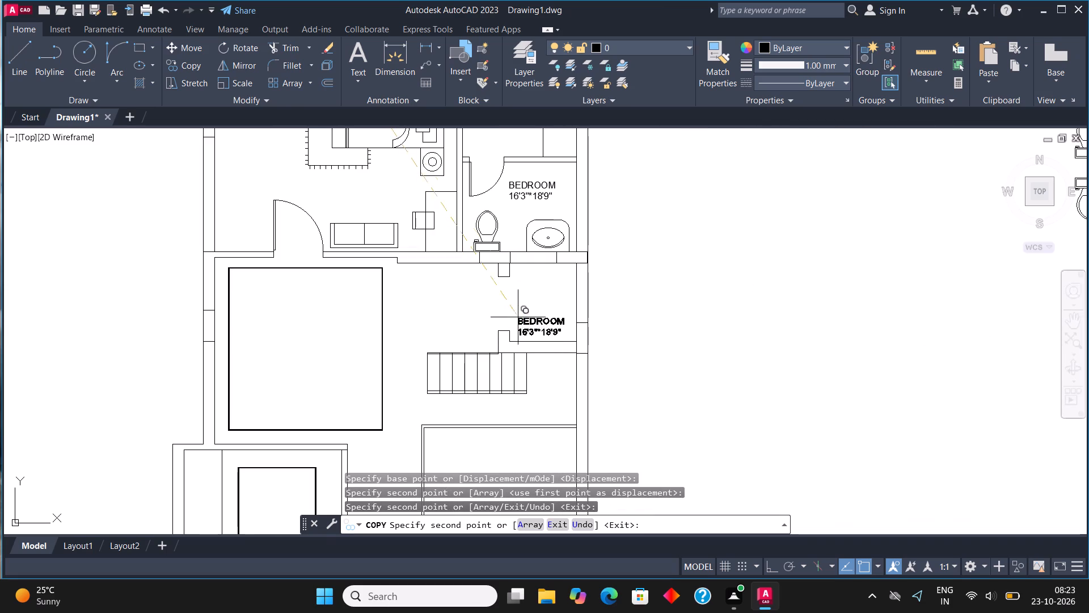
{"action": "left_click", "coordinate": [522, 298]}
Place further label copies in the large room below the upper bedroom, the small room beneath it and the central passage.
{"action": "scroll", "coordinate": [522, 276], "scroll_direction": "down", "scroll_amount": 2}
{"action": "scroll", "coordinate": [453, 299], "scroll_direction": "up", "scroll_amount": 2}
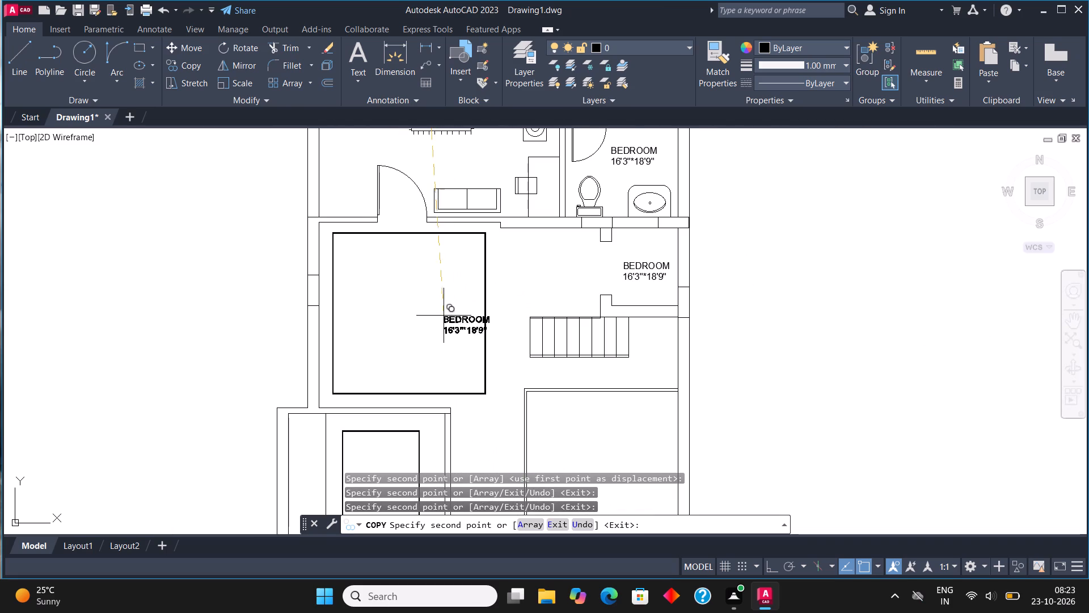
{"action": "left_click", "coordinate": [429, 313]}
{"action": "scroll", "coordinate": [516, 245], "scroll_direction": "down", "scroll_amount": 2}
{"action": "scroll", "coordinate": [457, 333], "scroll_direction": "up", "scroll_amount": 2}
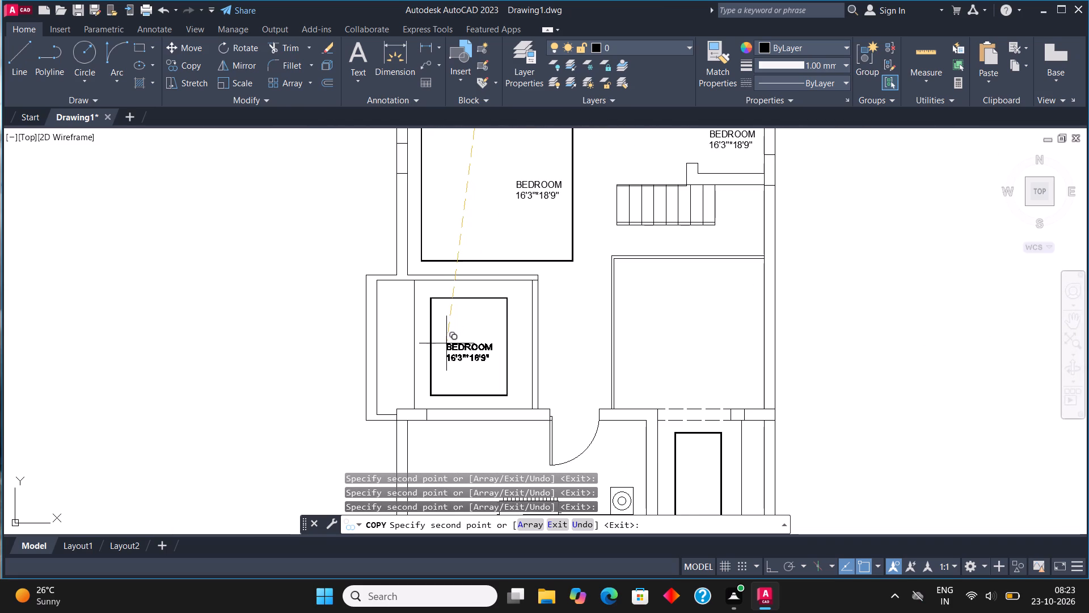
{"action": "left_click", "coordinate": [447, 334]}
{"action": "left_click", "coordinate": [552, 321]}
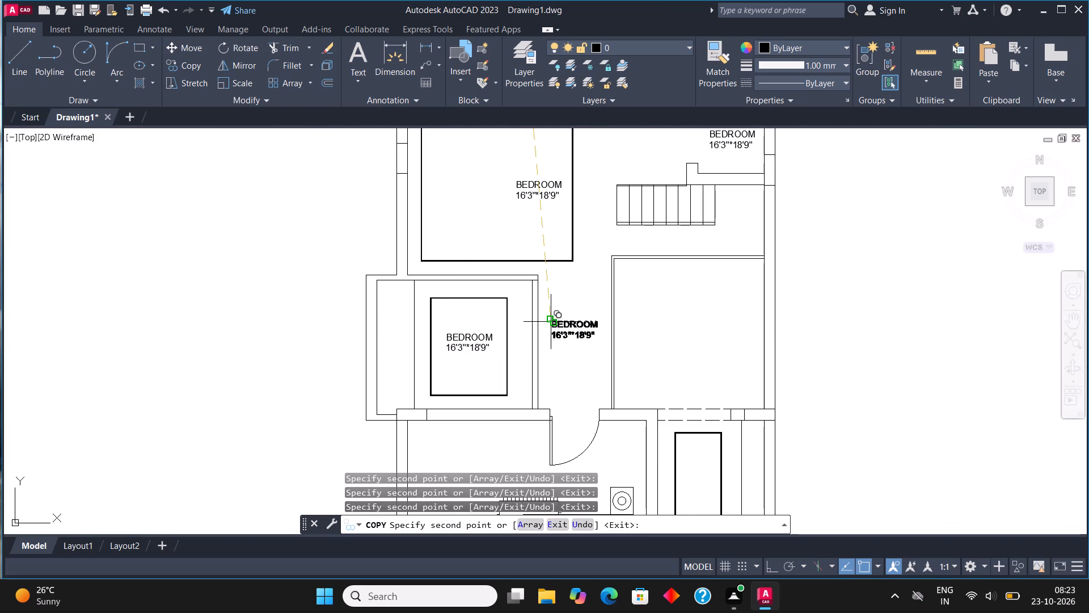
Place label copies in the lower bedroom, its dressing area, bathroom and balcony, plus one outside below the plan.
{"action": "scroll", "coordinate": [533, 180], "scroll_direction": "down", "scroll_amount": 2}
{"action": "scroll", "coordinate": [501, 340], "scroll_direction": "up", "scroll_amount": 2}
{"action": "left_click", "coordinate": [480, 300]}
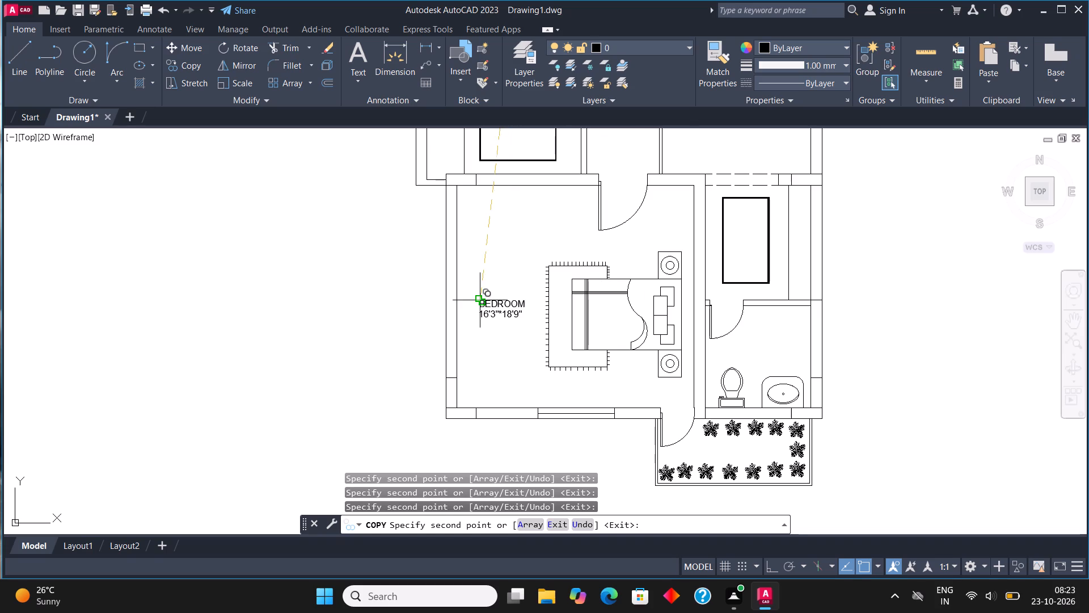
{"action": "left_click", "coordinate": [726, 226]}
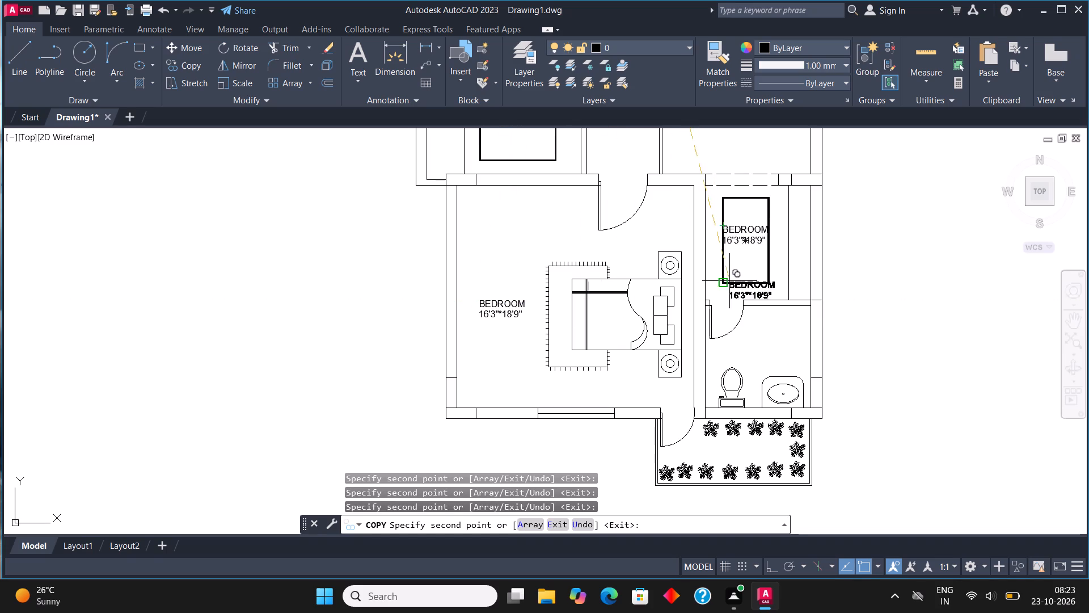
{"action": "left_click", "coordinate": [751, 334]}
{"action": "scroll", "coordinate": [718, 440], "scroll_direction": "up", "scroll_amount": 3}
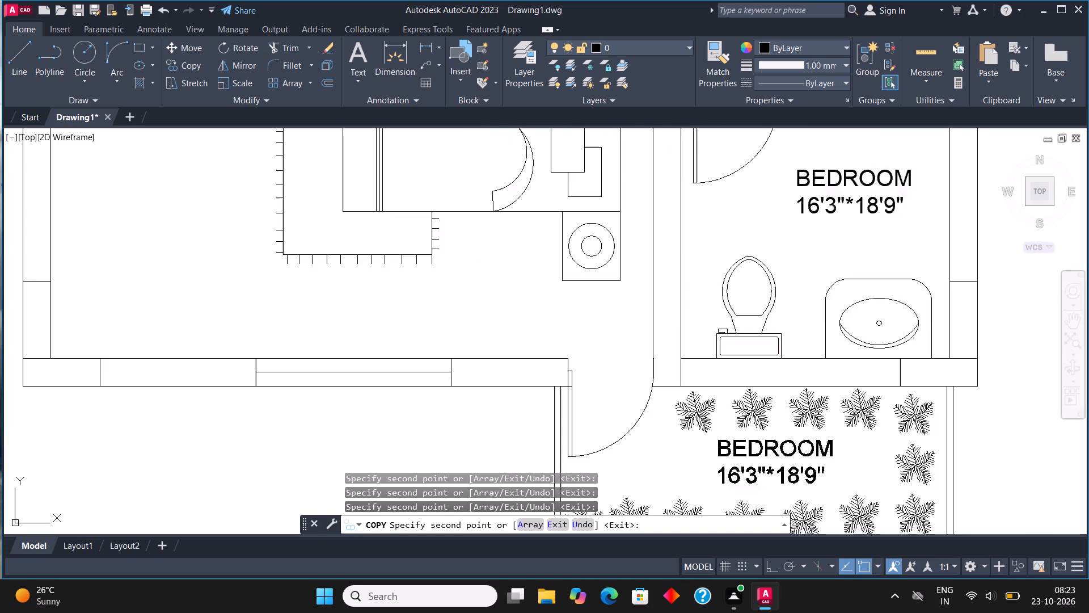
{"action": "left_click", "coordinate": [708, 438]}
{"action": "scroll", "coordinate": [602, 306], "scroll_direction": "down", "scroll_amount": 5}
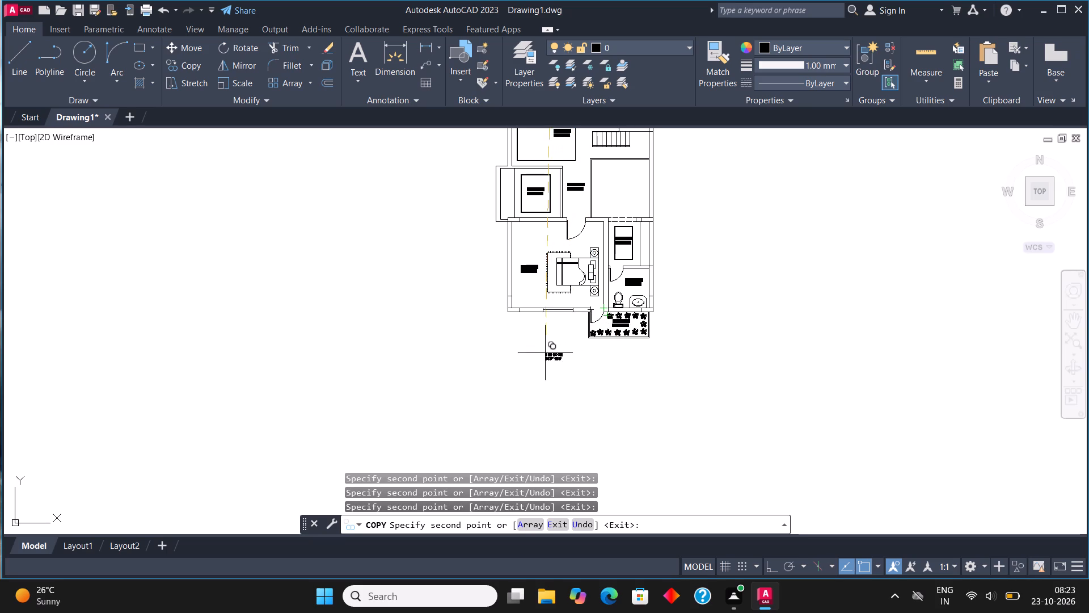
{"action": "scroll", "coordinate": [537, 372], "scroll_direction": "up", "scroll_amount": 1}
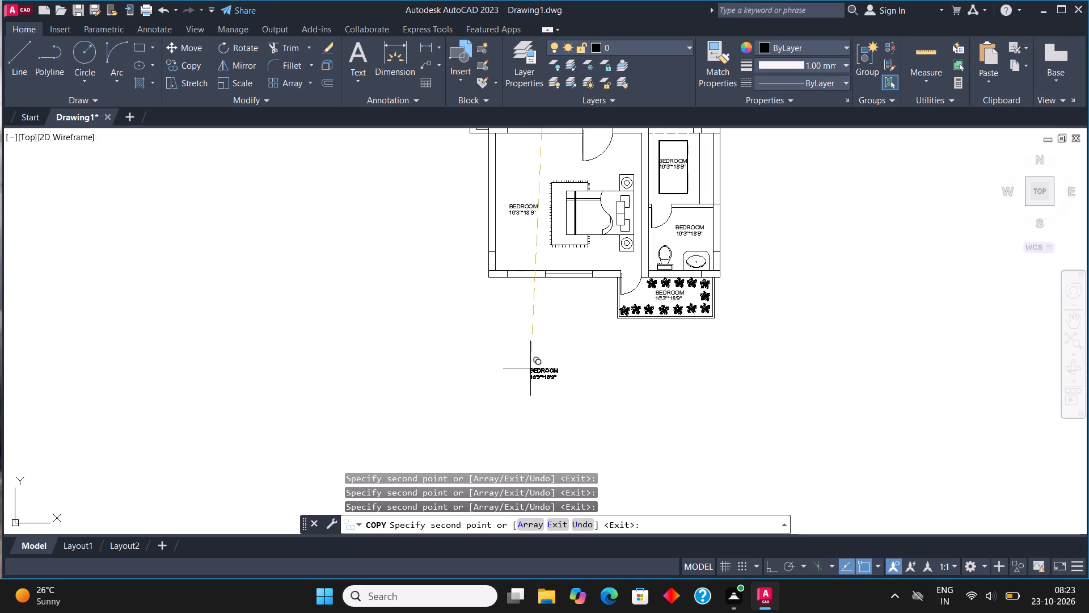
{"action": "left_click", "coordinate": [519, 360]}
{"action": "key", "text": "Escape"}
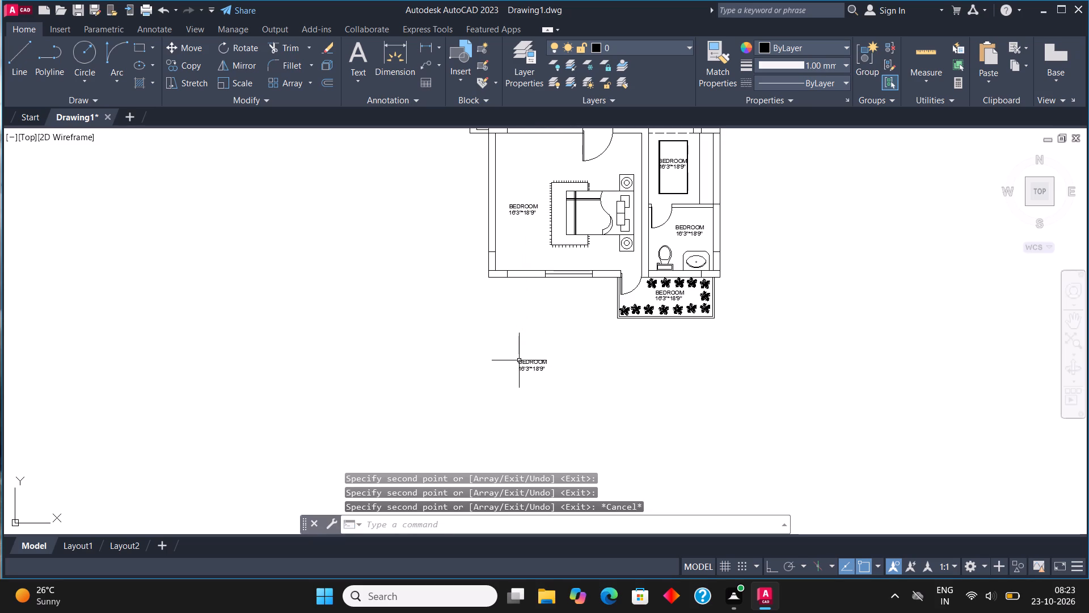
Draw a tall rectangle around the label in the upper bedroom's dressing area.
{"action": "scroll", "coordinate": [521, 378], "scroll_direction": "down", "scroll_amount": 2}
{"action": "middle_click_drag", "start_coordinate": [543, 320], "coordinate": [550, 392]}
{"action": "scroll", "coordinate": [550, 389], "scroll_direction": "up", "scroll_amount": 1}
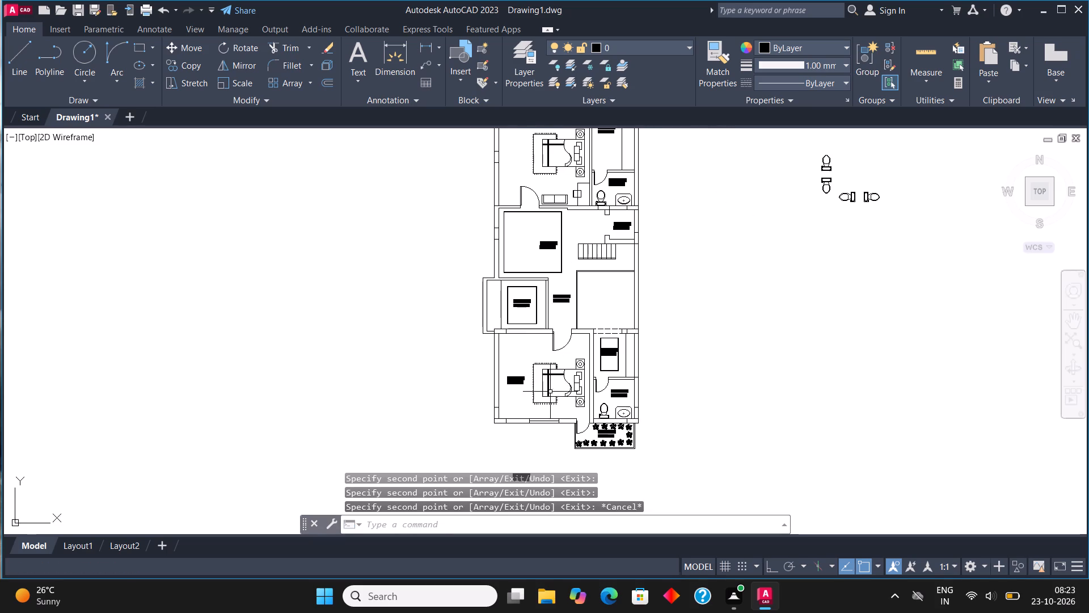
{"action": "middle_click_drag", "start_coordinate": [553, 326], "coordinate": [557, 360]}
{"action": "scroll", "coordinate": [559, 261], "scroll_direction": "up", "scroll_amount": 2}
{"action": "middle_click_drag", "start_coordinate": [559, 261], "coordinate": [554, 321]}
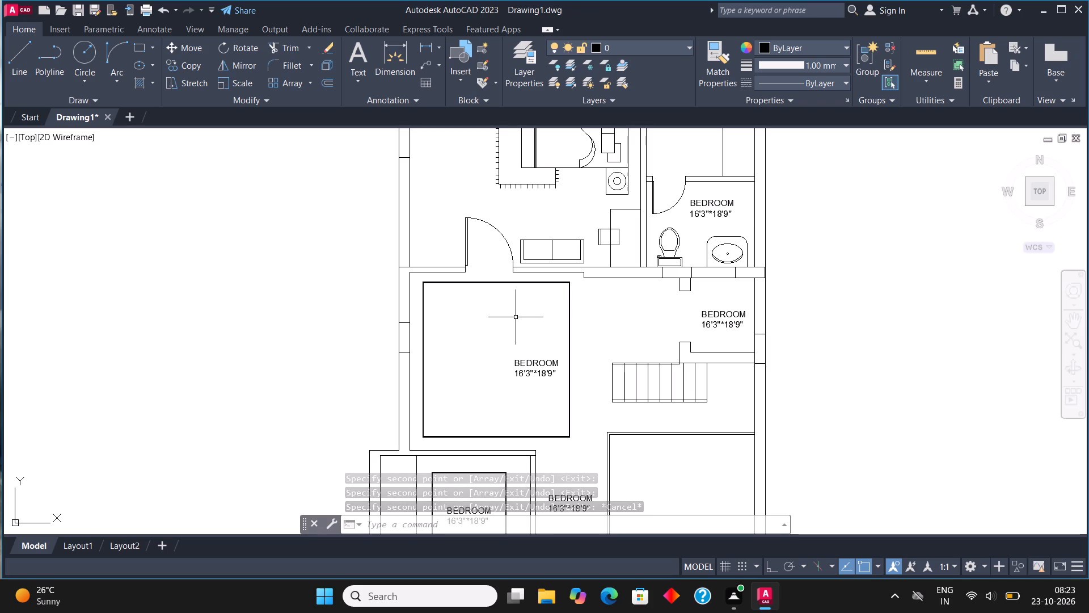
{"action": "scroll", "coordinate": [529, 323], "scroll_direction": "down", "scroll_amount": 2}
{"action": "scroll", "coordinate": [599, 222], "scroll_direction": "up", "scroll_amount": 3}
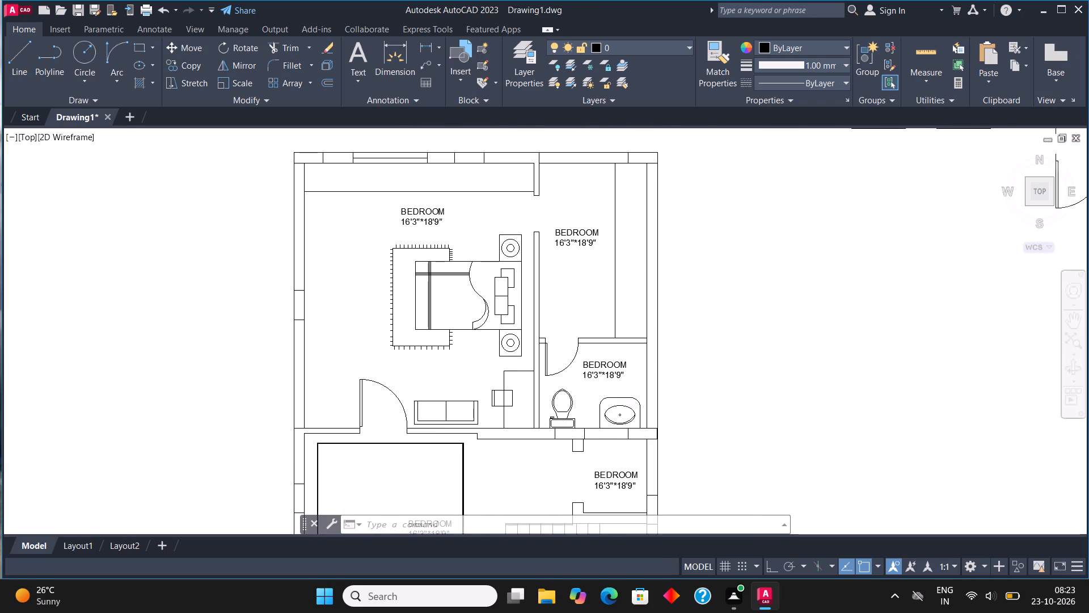
{"action": "middle_click_drag", "start_coordinate": [597, 261], "coordinate": [561, 324]}
{"action": "left_click", "coordinate": [138, 48]}
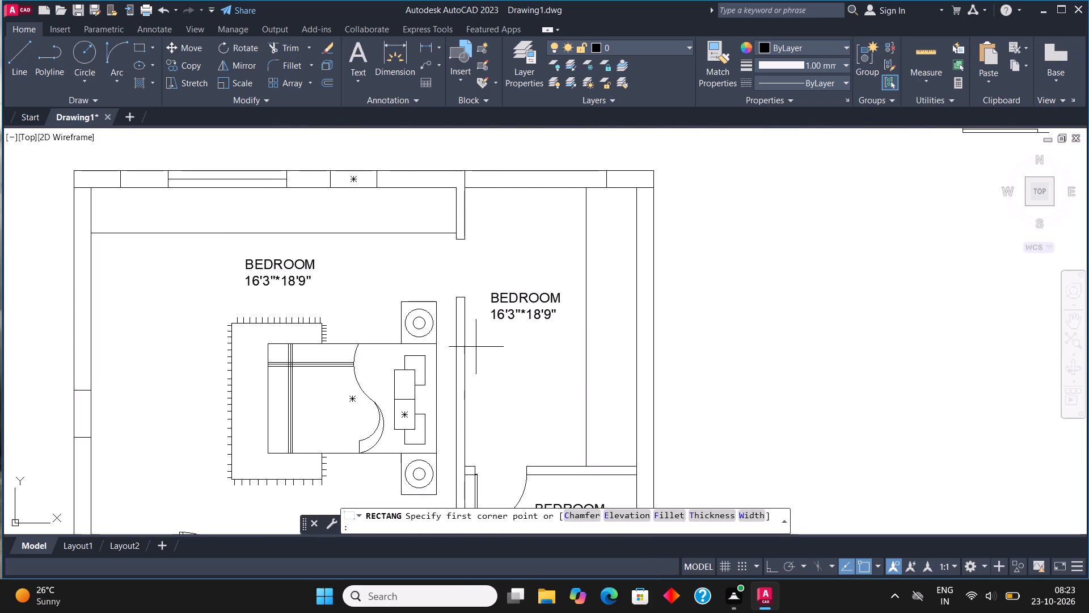
{"action": "left_click", "coordinate": [483, 211]}
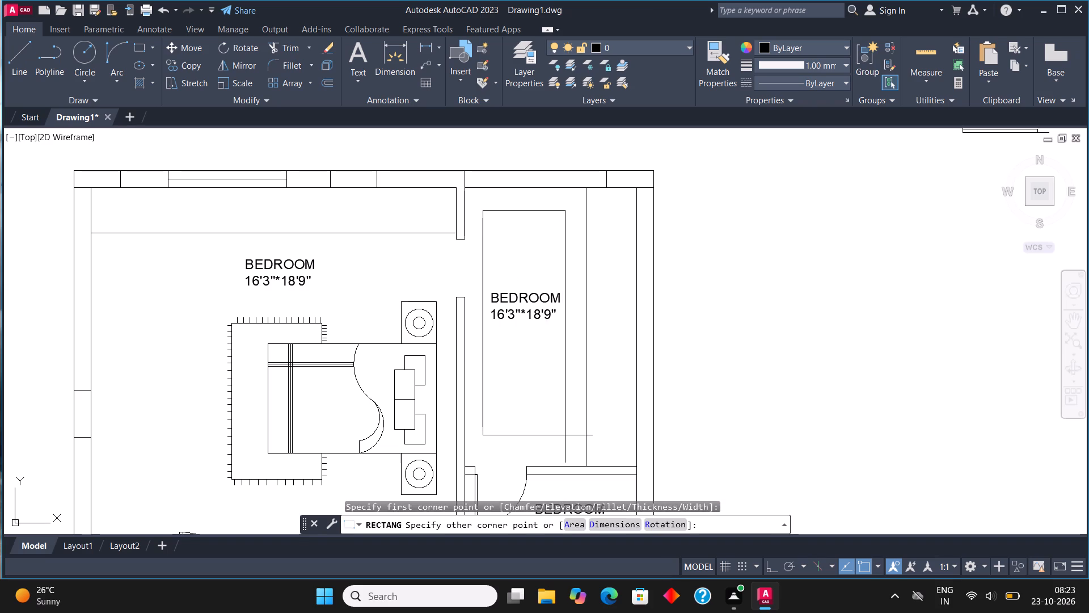
{"action": "left_click", "coordinate": [565, 435]}
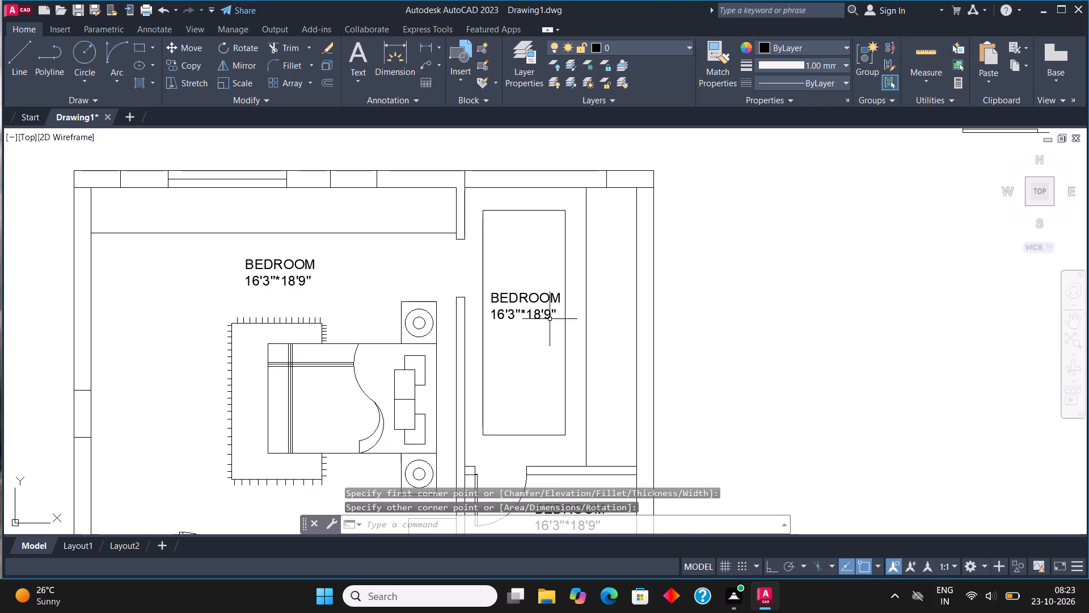
Offset the dressing area rectangle by 0.25", once inward and twice outward, to form a multi-line border.
{"action": "left_click", "coordinate": [530, 205]}
{"action": "left_click", "coordinate": [513, 236]}
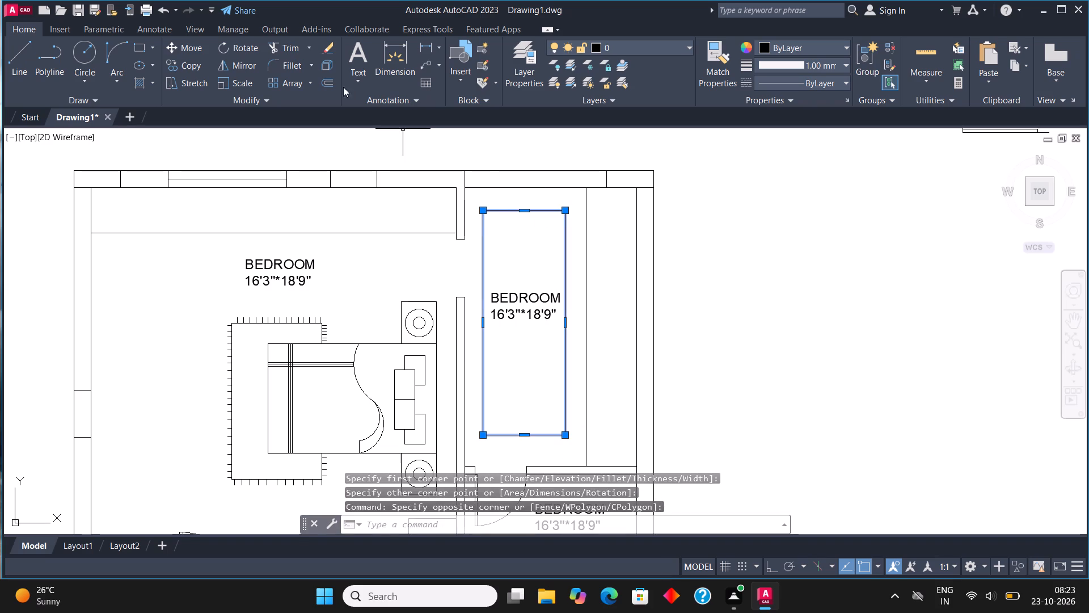
{"action": "left_click", "coordinate": [319, 85]}
{"action": "scroll", "coordinate": [515, 194], "scroll_direction": "up", "scroll_amount": 2}
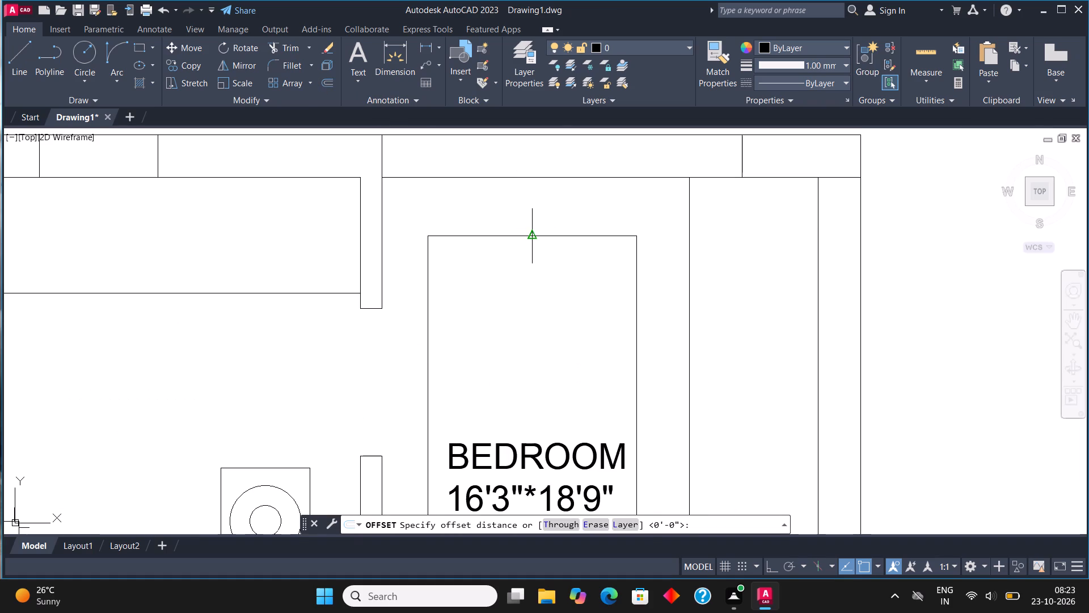
{"action": "left_click", "coordinate": [530, 237]}
{"action": "type", "text": "0.25\""}
{"action": "key", "text": "Return"}
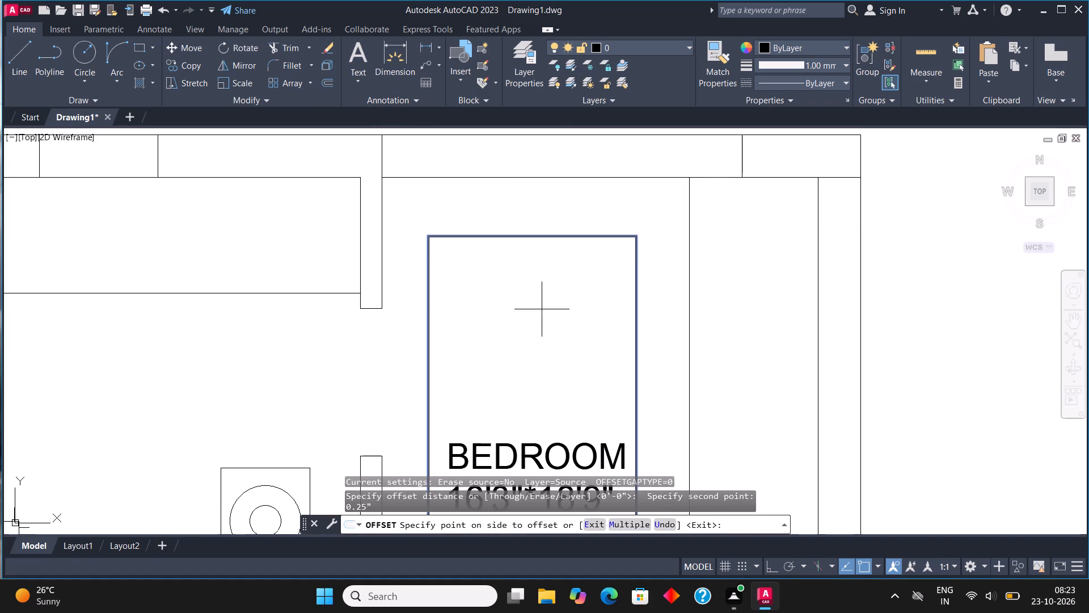
{"action": "left_click", "coordinate": [542, 321]}
{"action": "scroll", "coordinate": [538, 234], "scroll_direction": "up", "scroll_amount": 3}
{"action": "left_click", "coordinate": [546, 242]}
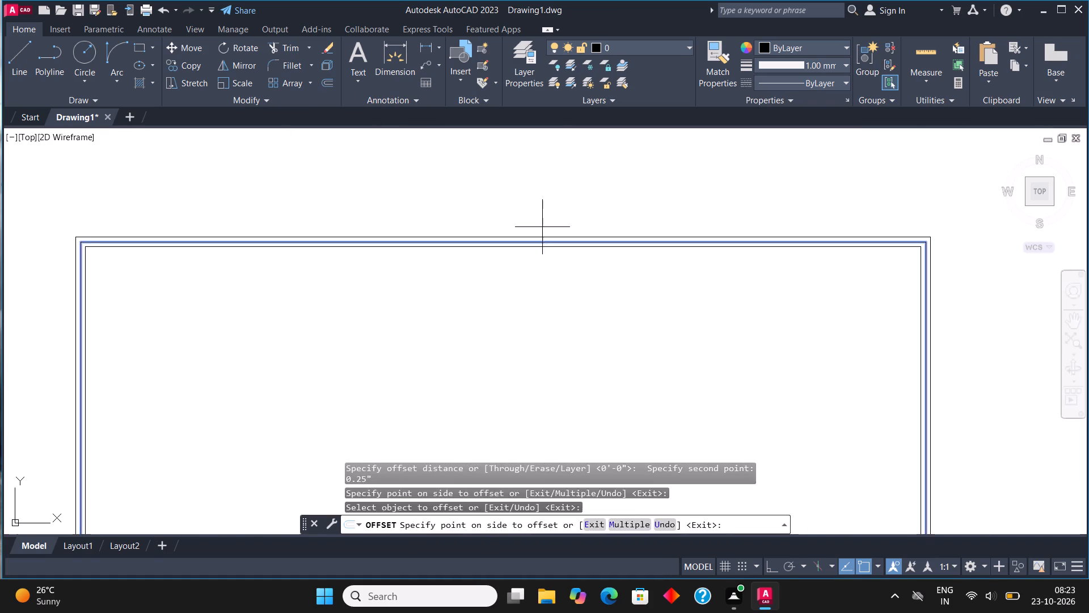
{"action": "left_click", "coordinate": [542, 227]}
{"action": "left_click", "coordinate": [546, 236]}
{"action": "left_click", "coordinate": [546, 223]}
{"action": "scroll", "coordinate": [450, 250], "scroll_direction": "down", "scroll_amount": 4}
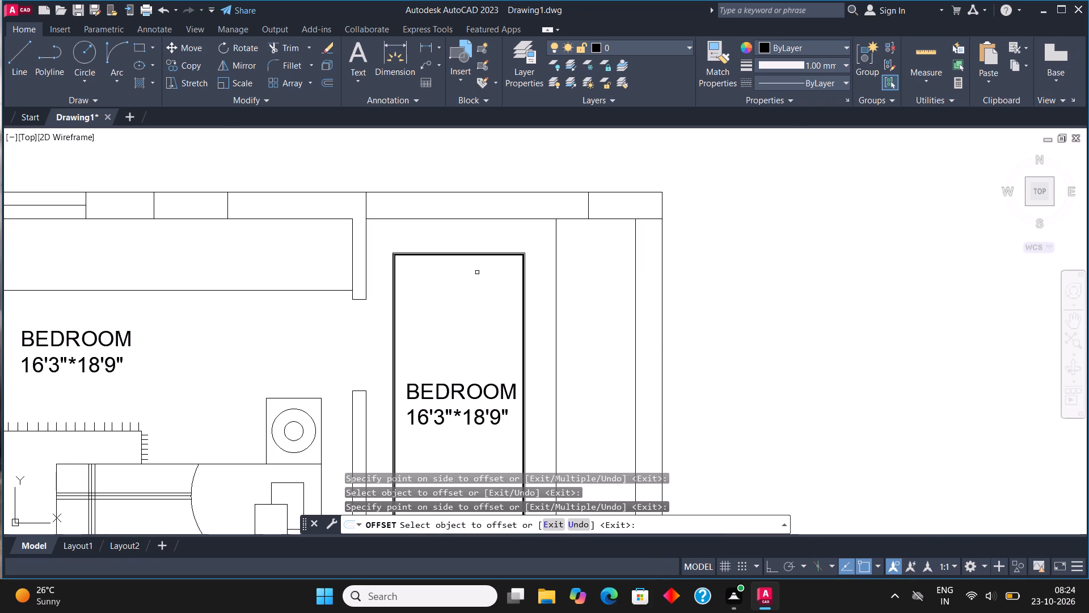
{"action": "key", "text": "Escape"}
{"action": "scroll", "coordinate": [559, 300], "scroll_direction": "down", "scroll_amount": 1}
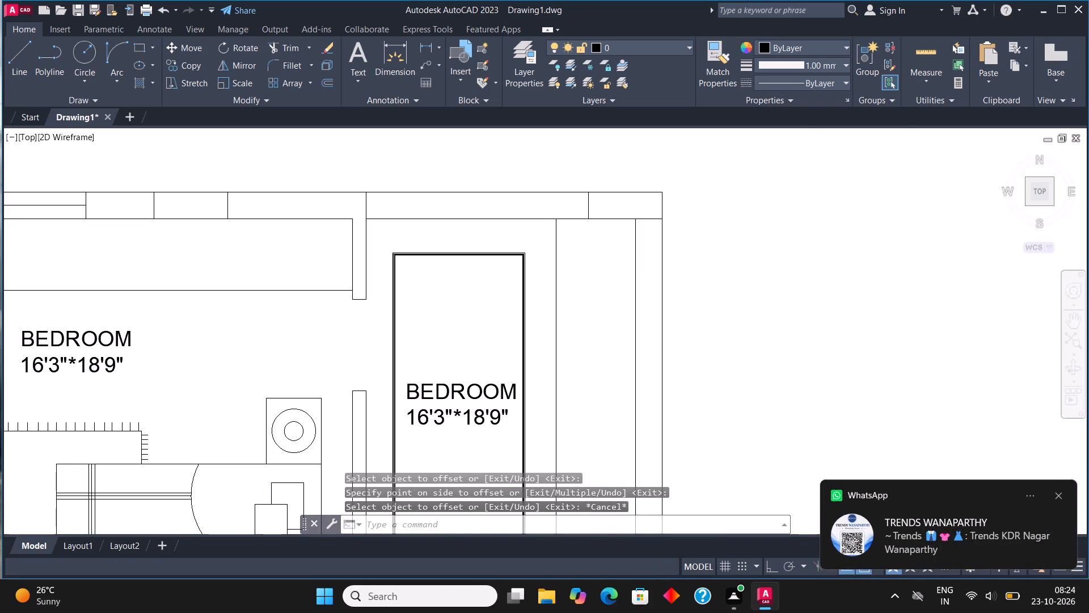
Hatch the wardrobe strips in the upper bedroom and its dressing area with an ACAD_ISO line pattern.
{"action": "scroll", "coordinate": [559, 300], "scroll_direction": "down", "scroll_amount": 1}
{"action": "middle_click_drag", "start_coordinate": [538, 310], "coordinate": [522, 314]}
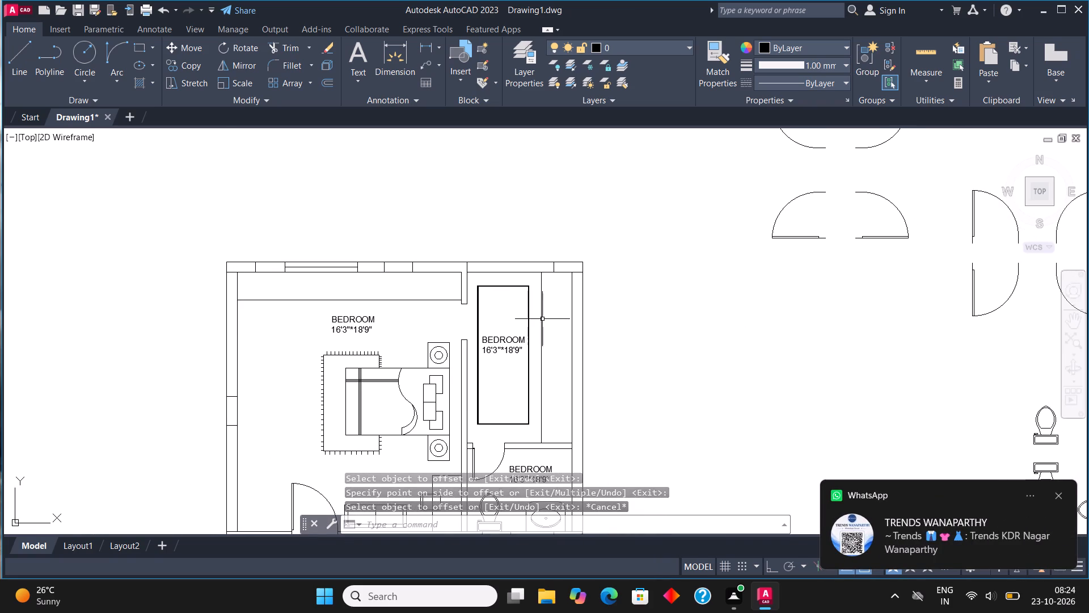
{"action": "key", "text": "h"}
{"action": "key", "text": "Return"}
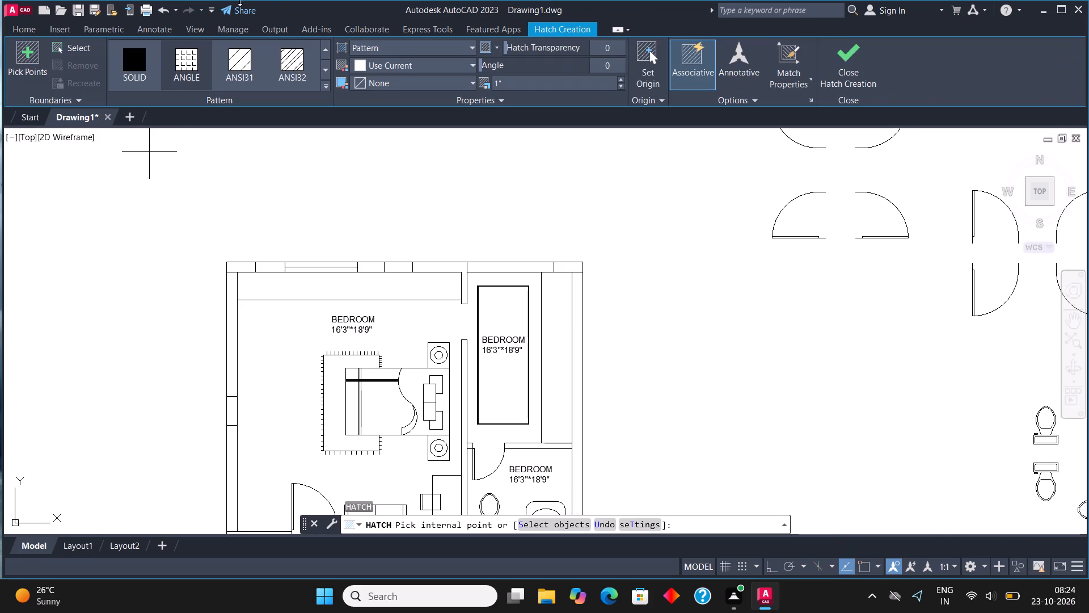
{"action": "left_click", "coordinate": [322, 48]}
{"action": "triple_click", "coordinate": [323, 63]}
{"action": "double_click", "coordinate": [323, 63]}
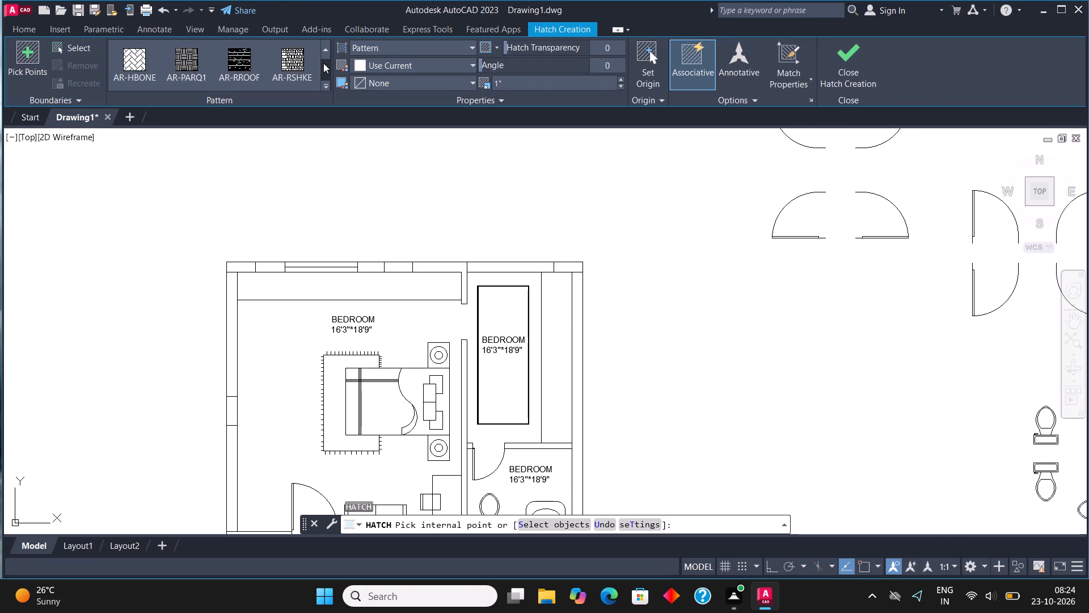
{"action": "double_click", "coordinate": [323, 63]}
{"action": "left_click", "coordinate": [323, 63]}
{"action": "left_click", "coordinate": [323, 63]}
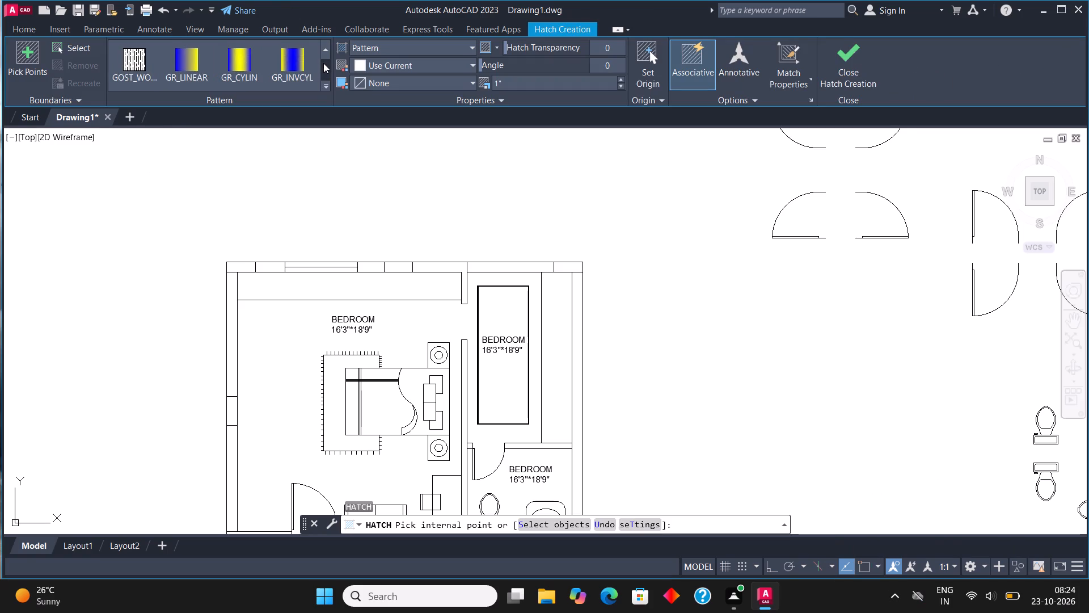
{"action": "double_click", "coordinate": [323, 63]}
{"action": "left_click", "coordinate": [323, 63]}
{"action": "left_click", "coordinate": [323, 63]}
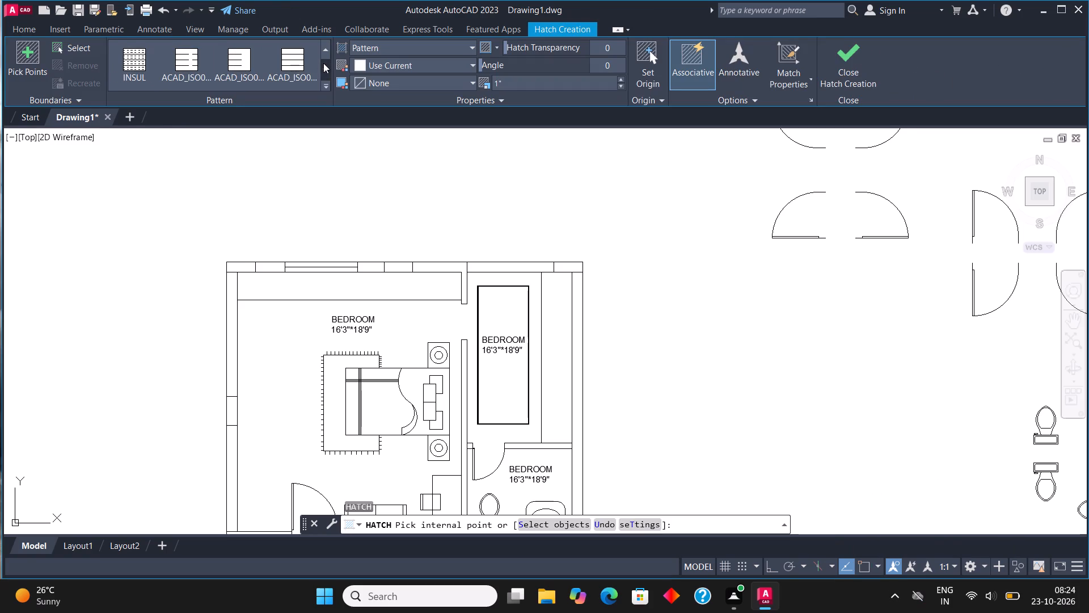
{"action": "left_click", "coordinate": [284, 61]}
{"action": "left_click", "coordinate": [369, 284]}
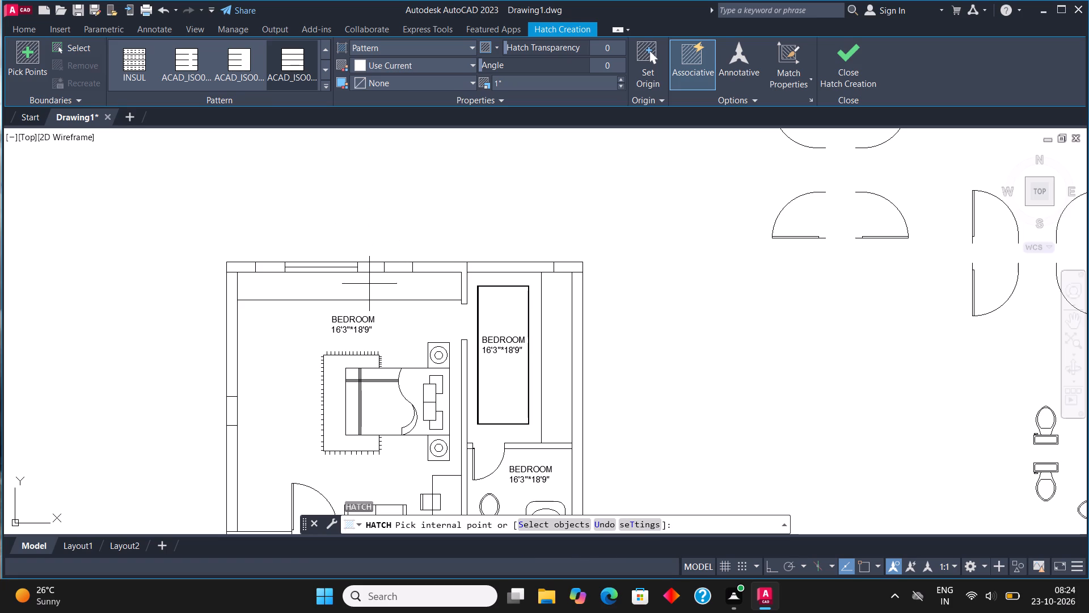
{"action": "left_click", "coordinate": [560, 363]}
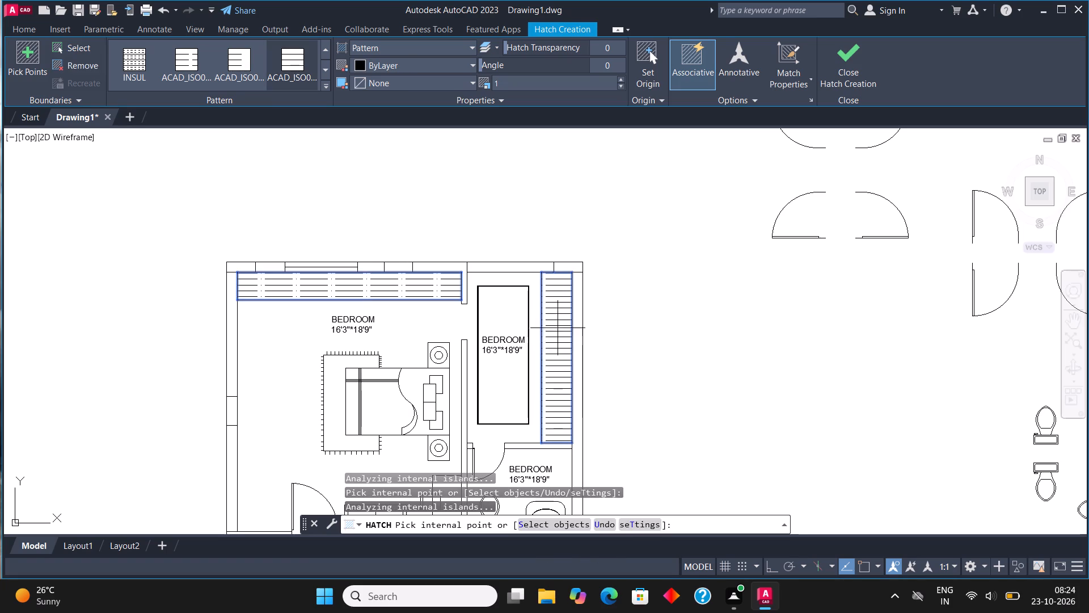
Add the same hatch to the wardrobe strip in the lower bedroom's dressing area and finish hatching.
{"action": "scroll", "coordinate": [558, 314], "scroll_direction": "down", "scroll_amount": 4}
{"action": "scroll", "coordinate": [557, 400], "scroll_direction": "up", "scroll_amount": 4}
{"action": "left_click", "coordinate": [593, 369]}
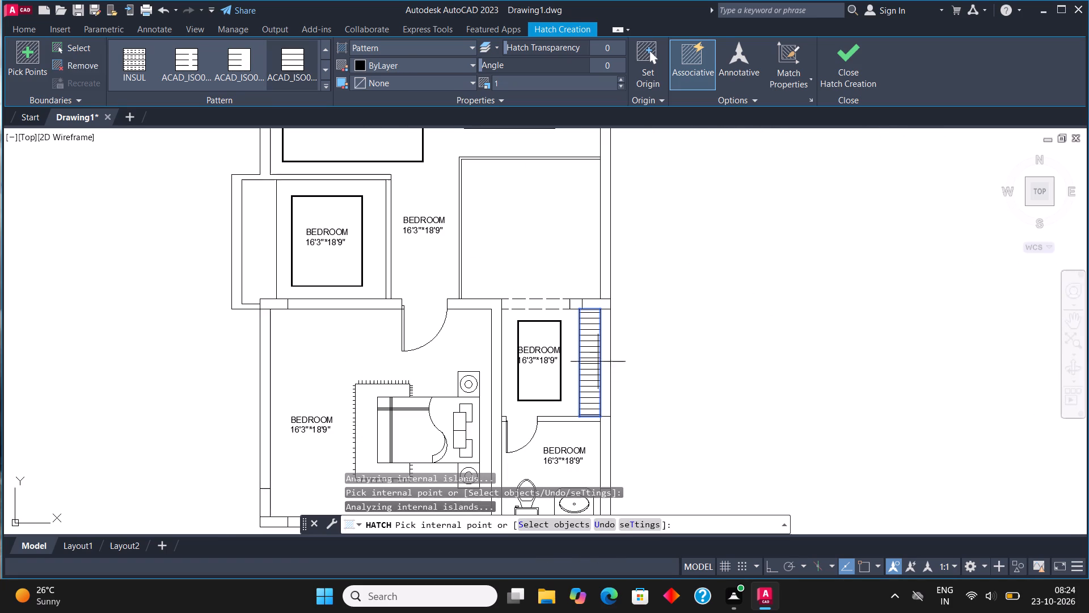
{"action": "left_click", "coordinate": [849, 60]}
Draw a tall, narrow rectangle for a sofa inside the outline of the large room below the upper bedroom.
{"action": "scroll", "coordinate": [538, 395], "scroll_direction": "down", "scroll_amount": 2}
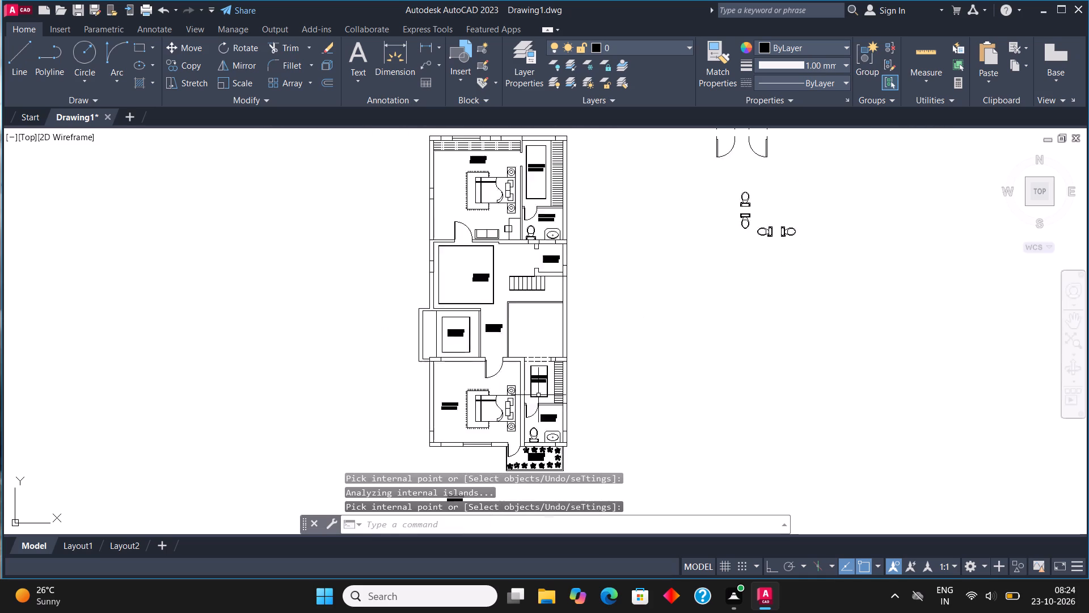
{"action": "scroll", "coordinate": [538, 395], "scroll_direction": "down", "scroll_amount": 1}
{"action": "scroll", "coordinate": [560, 259], "scroll_direction": "up", "scroll_amount": 3}
{"action": "middle_click_drag", "start_coordinate": [564, 261], "coordinate": [627, 333]}
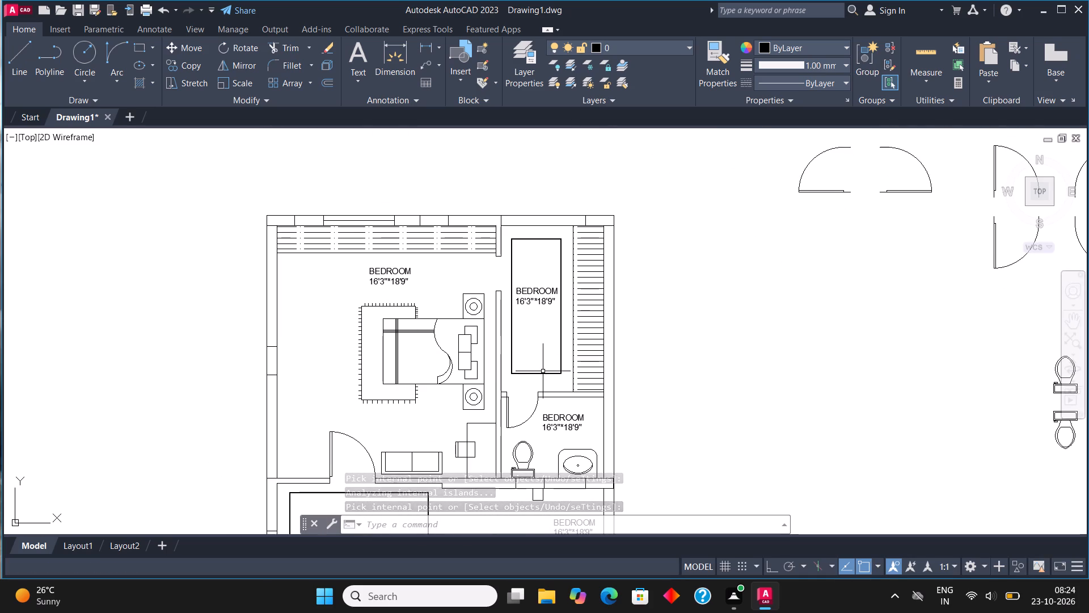
{"action": "middle_click_drag", "start_coordinate": [567, 410], "coordinate": [569, 209]}
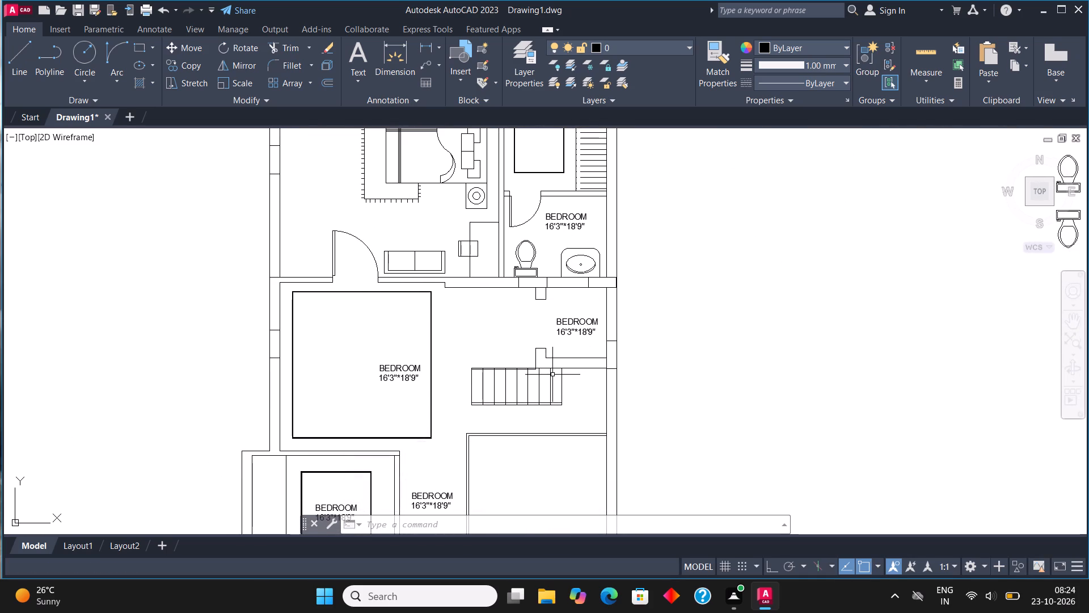
{"action": "scroll", "coordinate": [299, 377], "scroll_direction": "up", "scroll_amount": 3}
{"action": "middle_click_drag", "start_coordinate": [296, 375], "coordinate": [290, 303]}
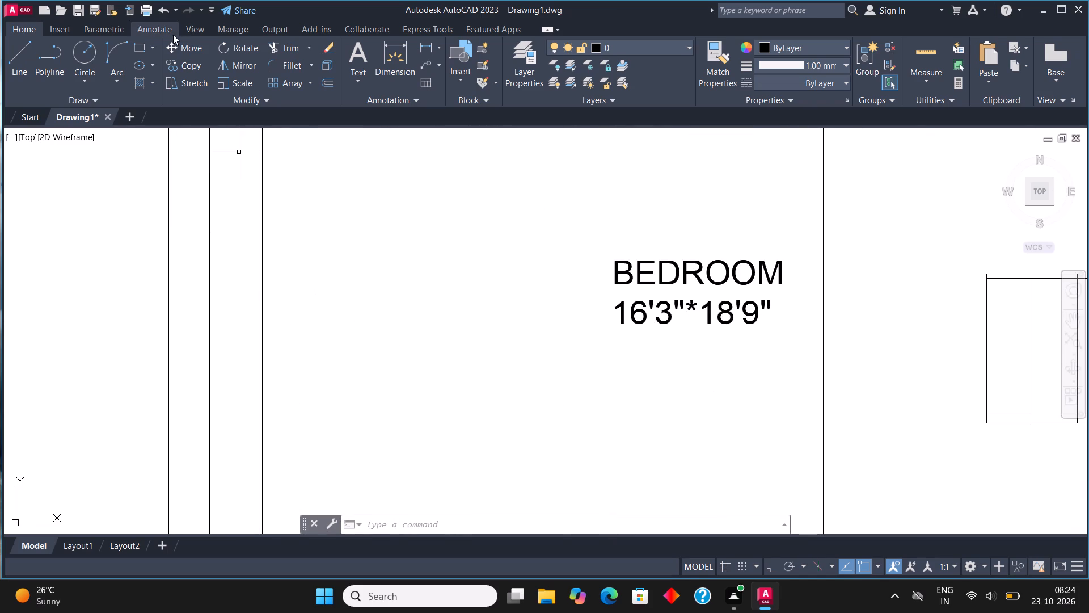
{"action": "left_click", "coordinate": [140, 47]}
{"action": "scroll", "coordinate": [230, 236], "scroll_direction": "down", "scroll_amount": 1}
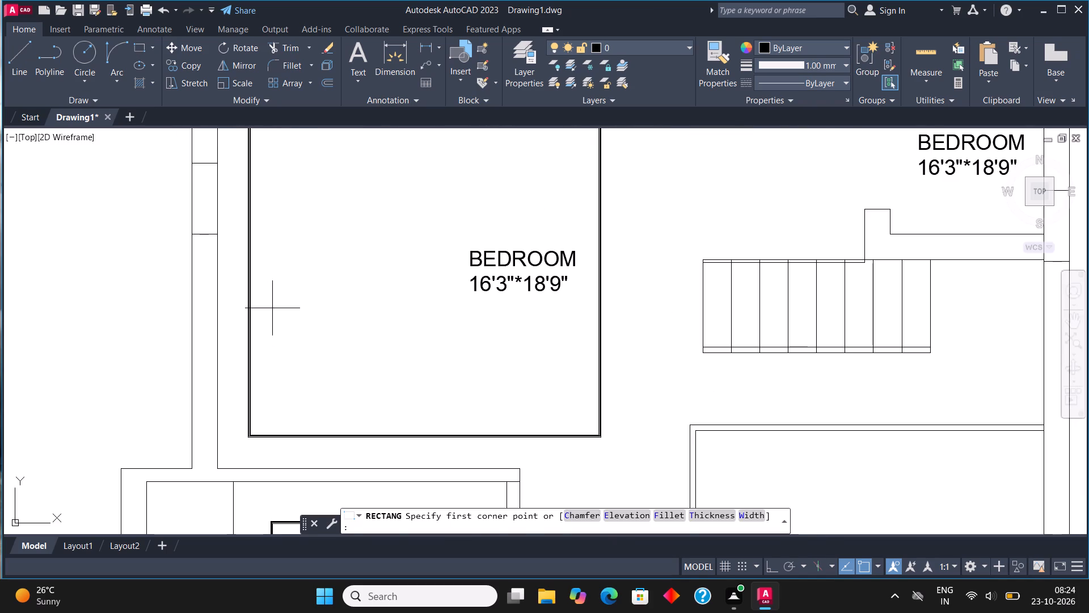
{"action": "left_click", "coordinate": [273, 305]}
{"action": "middle_click_drag", "start_coordinate": [324, 191], "coordinate": [330, 299]}
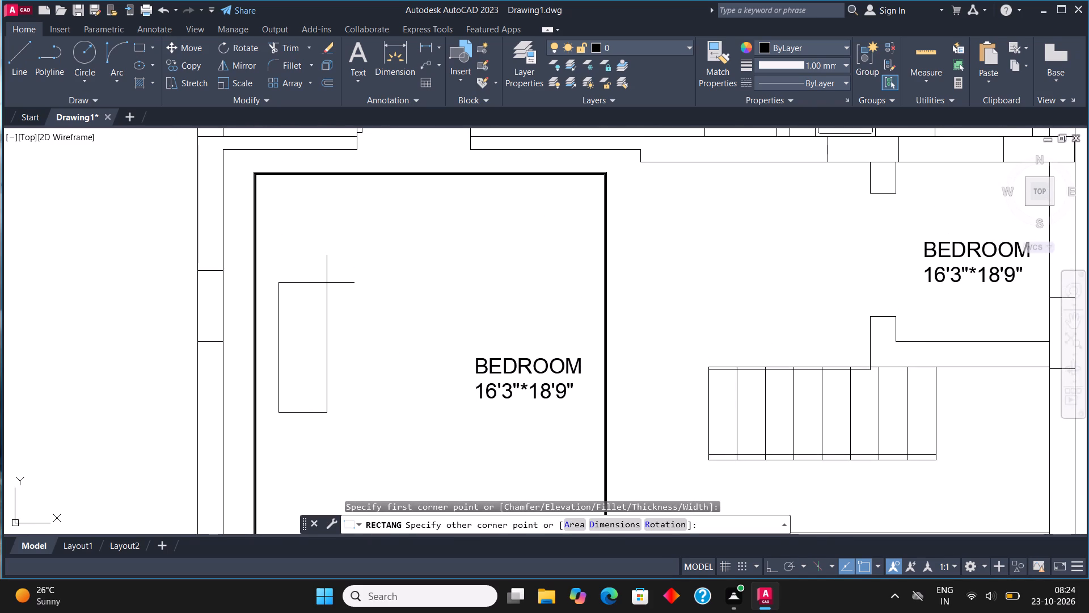
{"action": "left_click", "coordinate": [335, 272]}
With Ortho on, draw the sofa's inner armrest and backrest lines, about 3'-7" along the back, and a central line dividing the seats.
{"action": "left_click", "coordinate": [20, 68]}
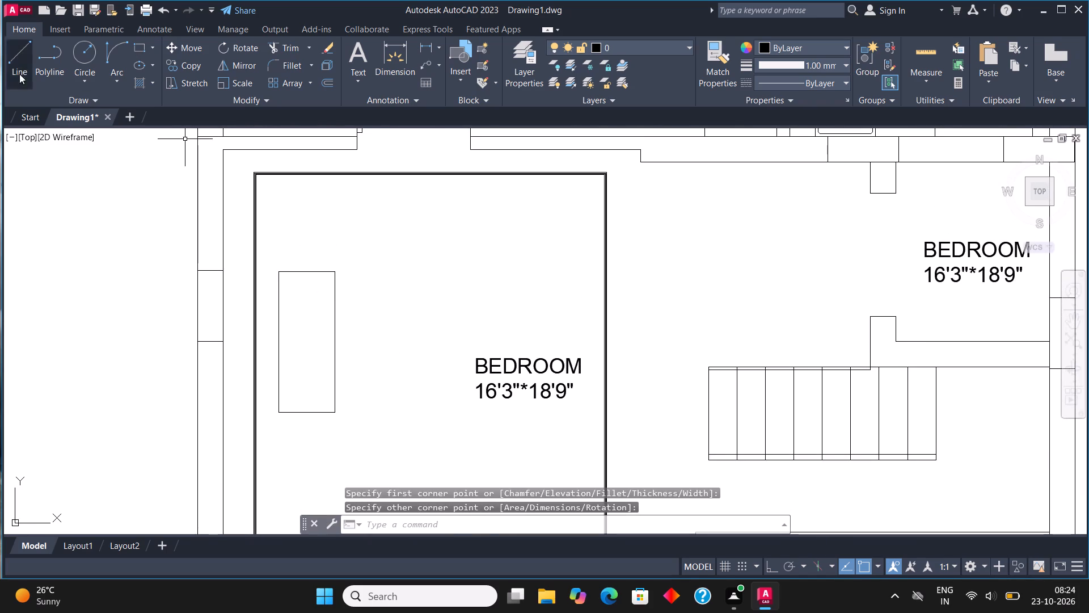
{"action": "scroll", "coordinate": [348, 406], "scroll_direction": "up", "scroll_amount": 1}
{"action": "left_click", "coordinate": [330, 402]}
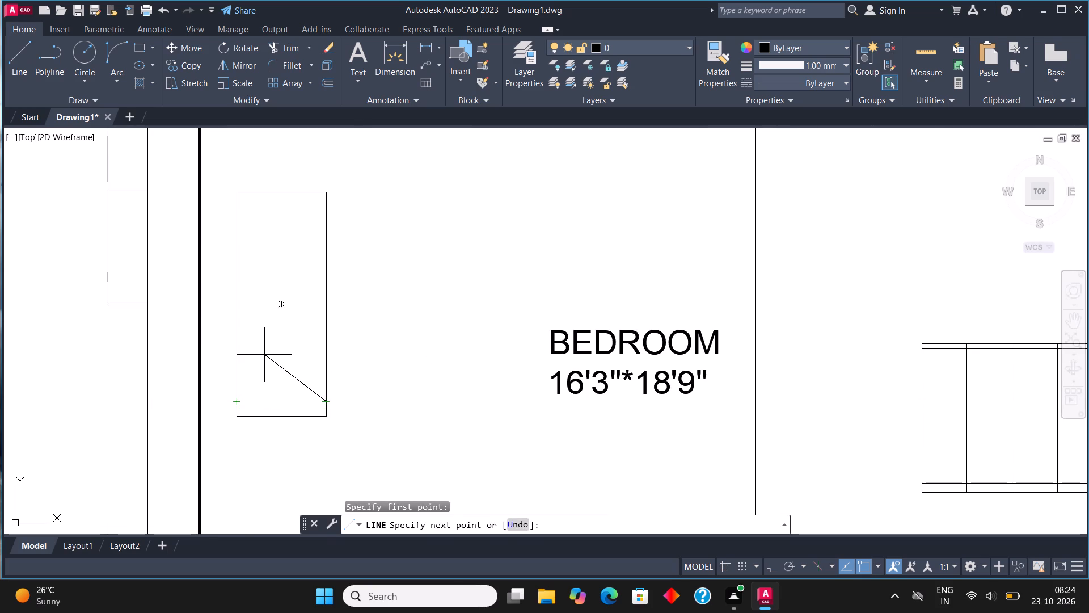
{"action": "key", "text": "F8"}
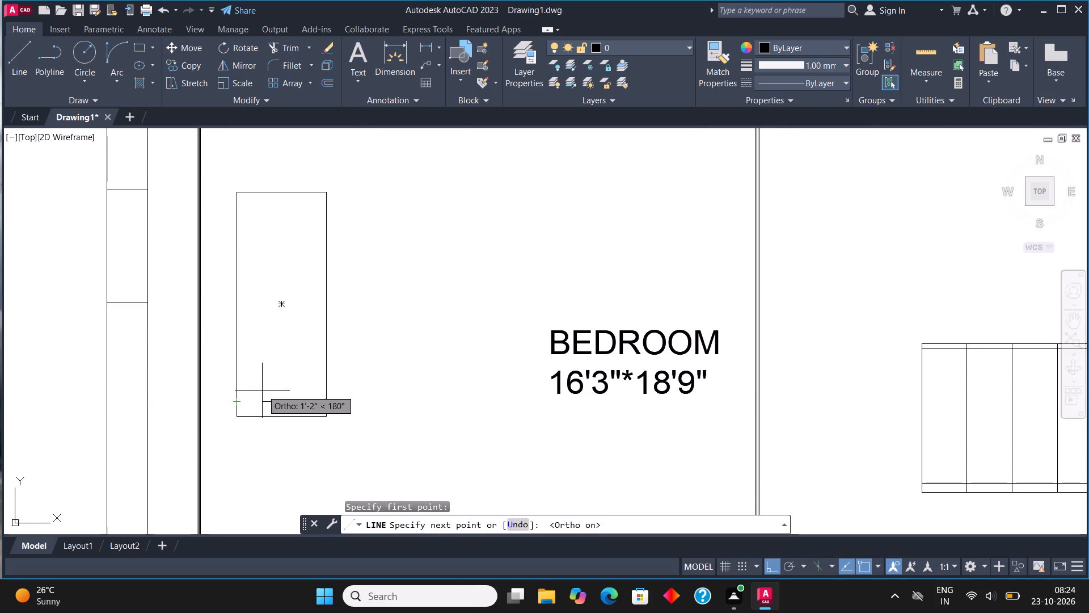
{"action": "left_click", "coordinate": [248, 393]}
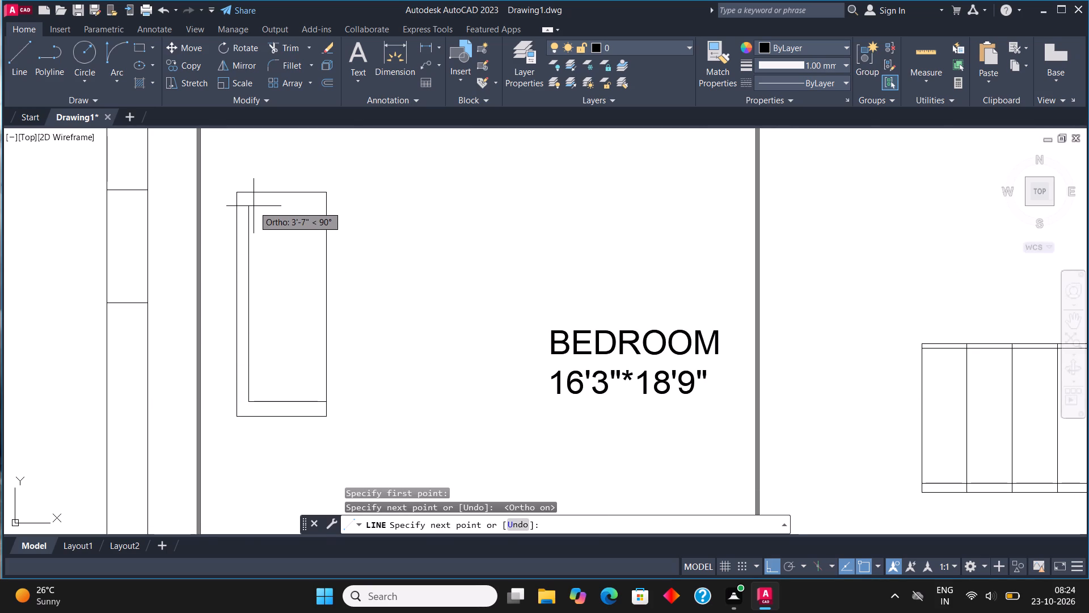
{"action": "left_click", "coordinate": [255, 205]}
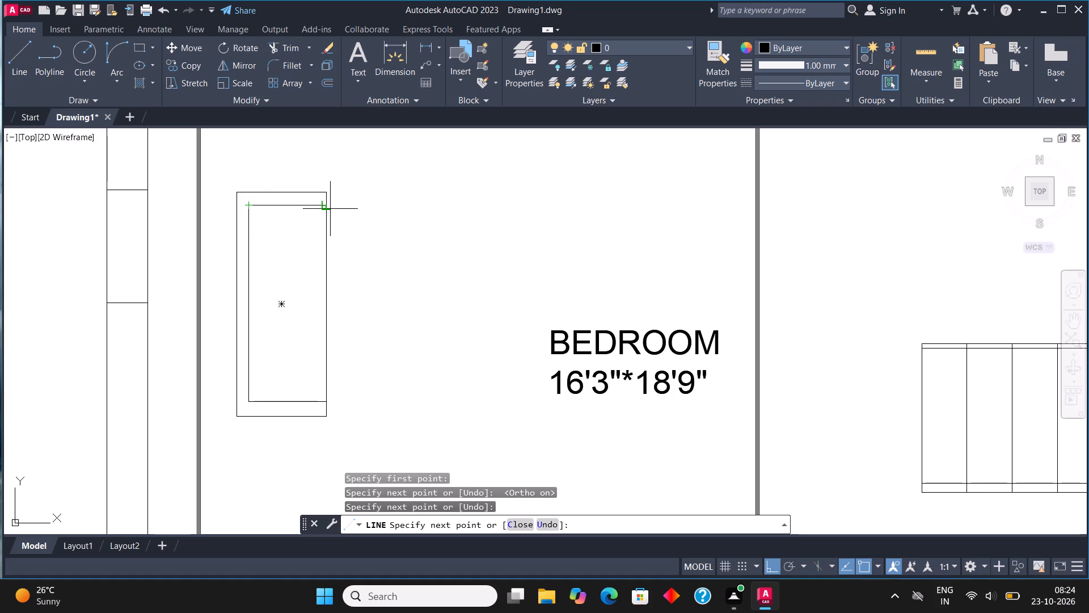
{"action": "left_click", "coordinate": [330, 208]}
{"action": "left_click", "coordinate": [14, 49]}
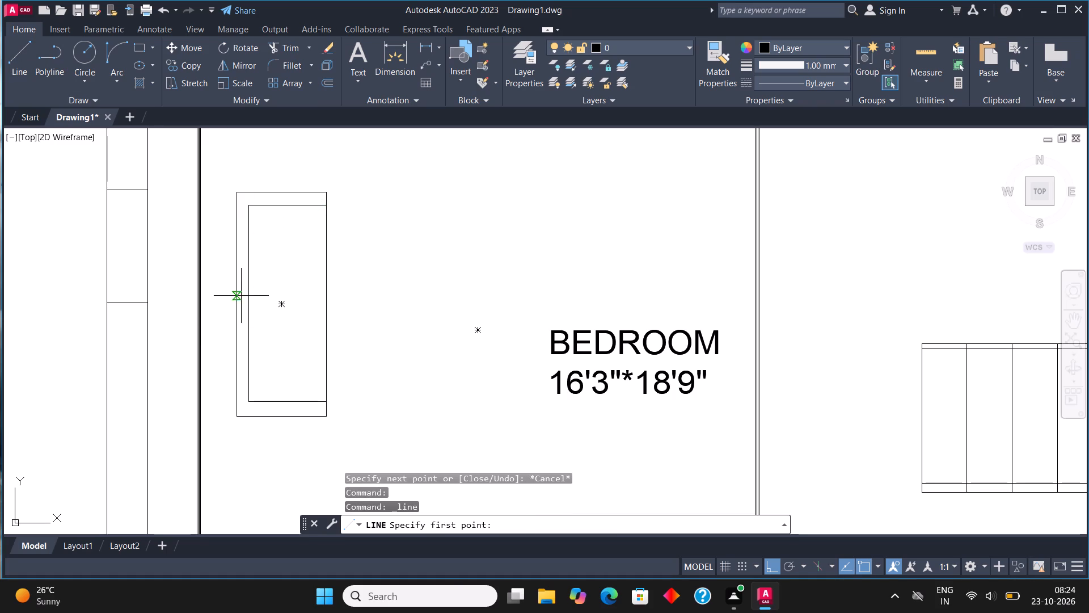
{"action": "left_click", "coordinate": [254, 299]}
{"action": "left_click", "coordinate": [323, 305]}
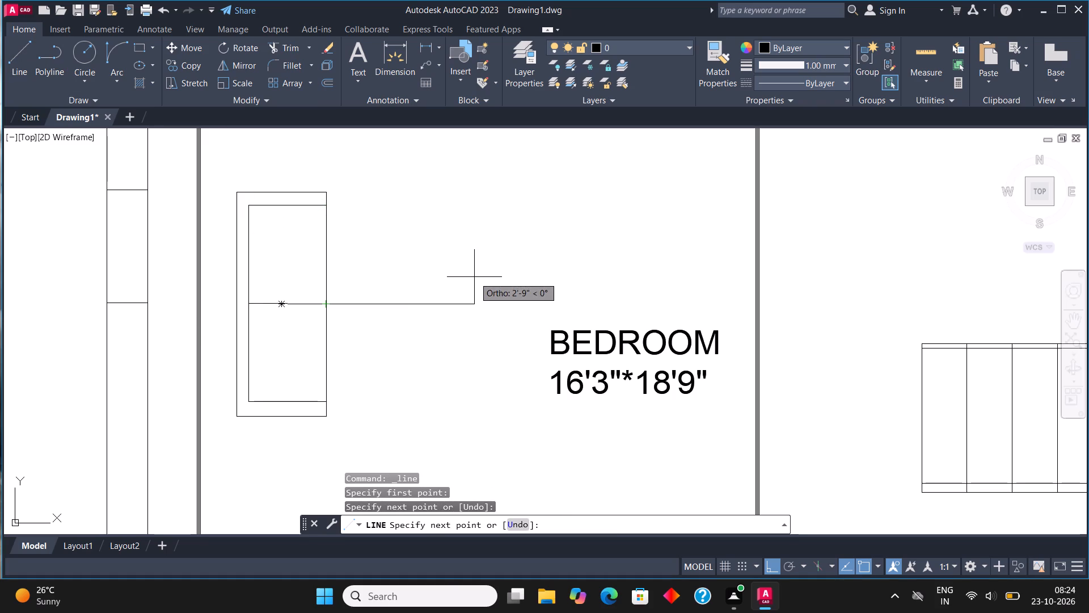
{"action": "key", "text": "Escape"}
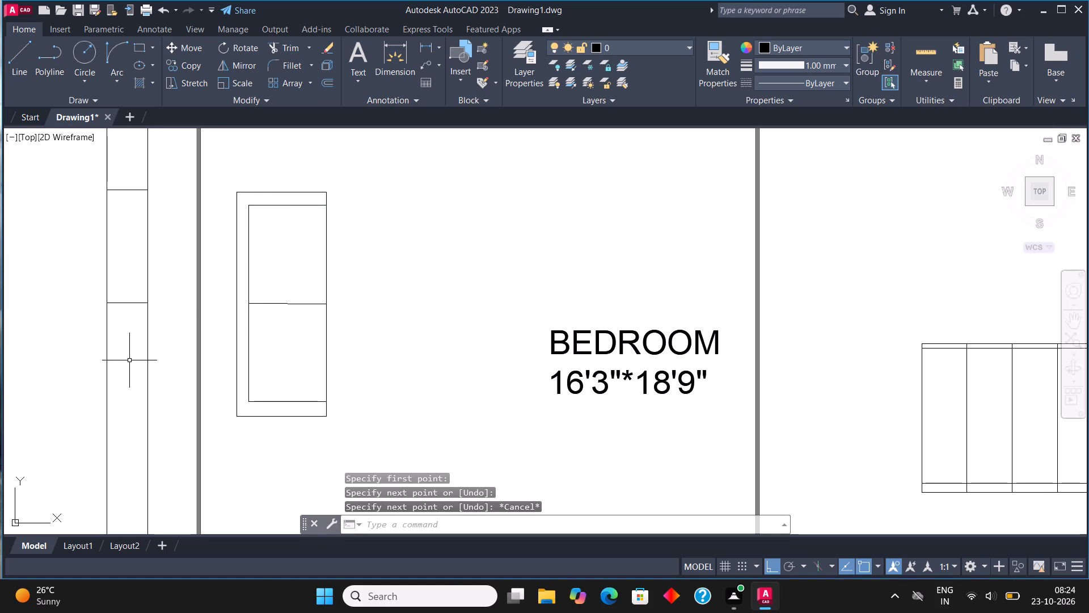
Draw an armchair below the sofa as a roughly square seat with backrest and armrest lines around three sides.
{"action": "middle_click_drag", "start_coordinate": [275, 323], "coordinate": [264, 223]}
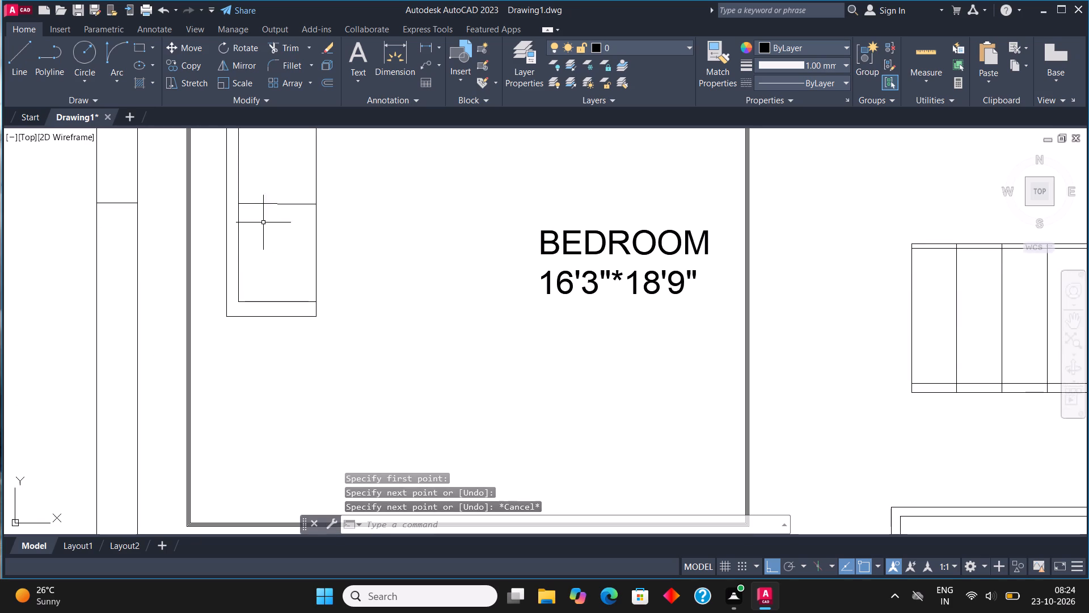
{"action": "left_click", "coordinate": [138, 52]}
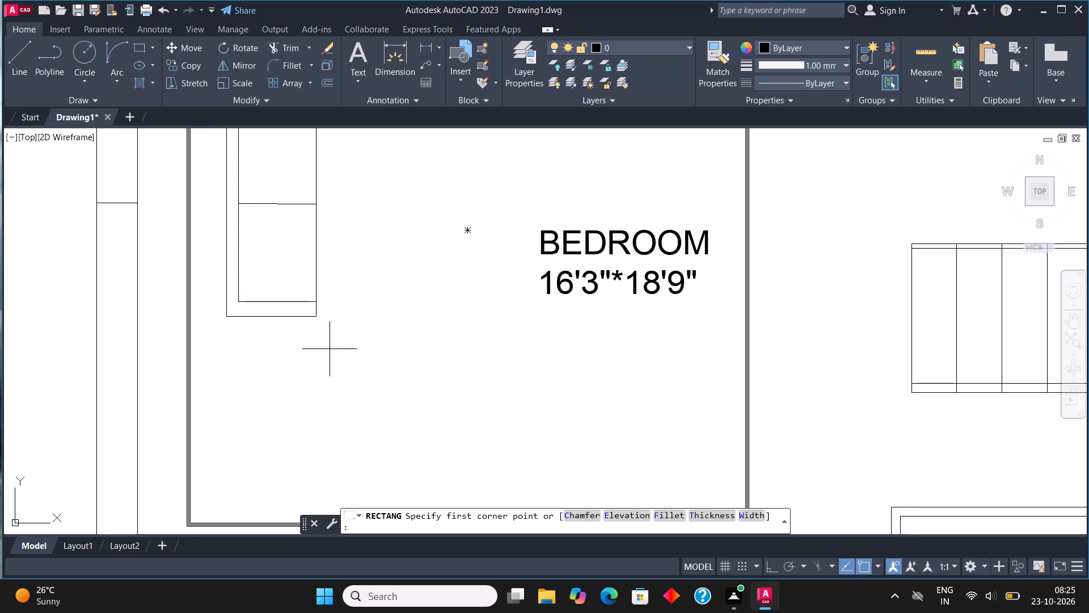
{"action": "left_click", "coordinate": [328, 354]}
{"action": "left_click", "coordinate": [410, 435]}
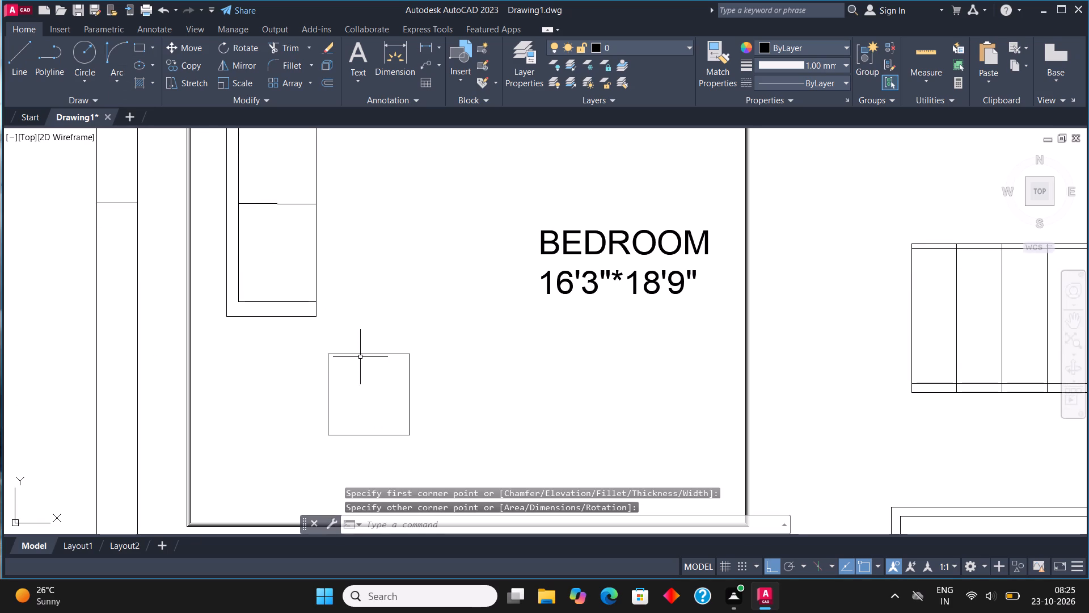
{"action": "left_click", "coordinate": [7, 53]}
{"action": "left_click", "coordinate": [330, 354]}
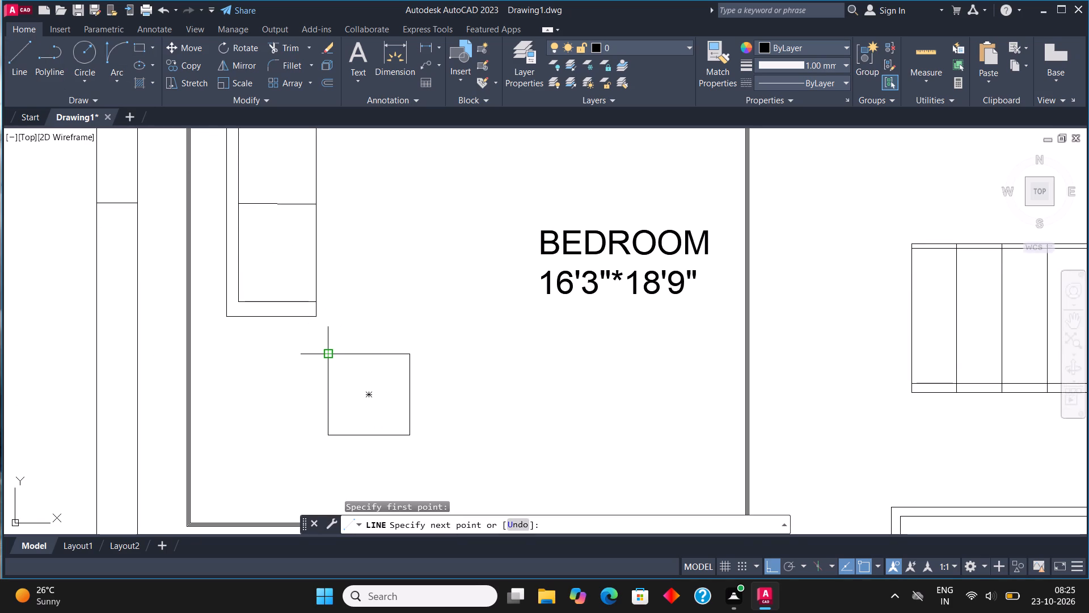
{"action": "left_click", "coordinate": [316, 355]}
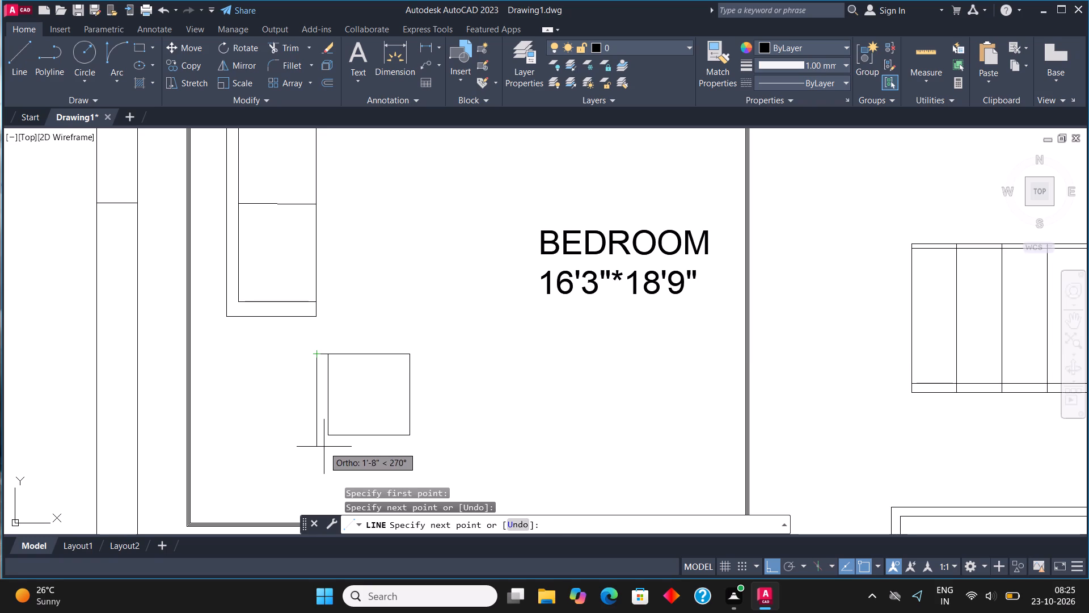
{"action": "left_click", "coordinate": [324, 446]}
{"action": "left_click", "coordinate": [421, 443]}
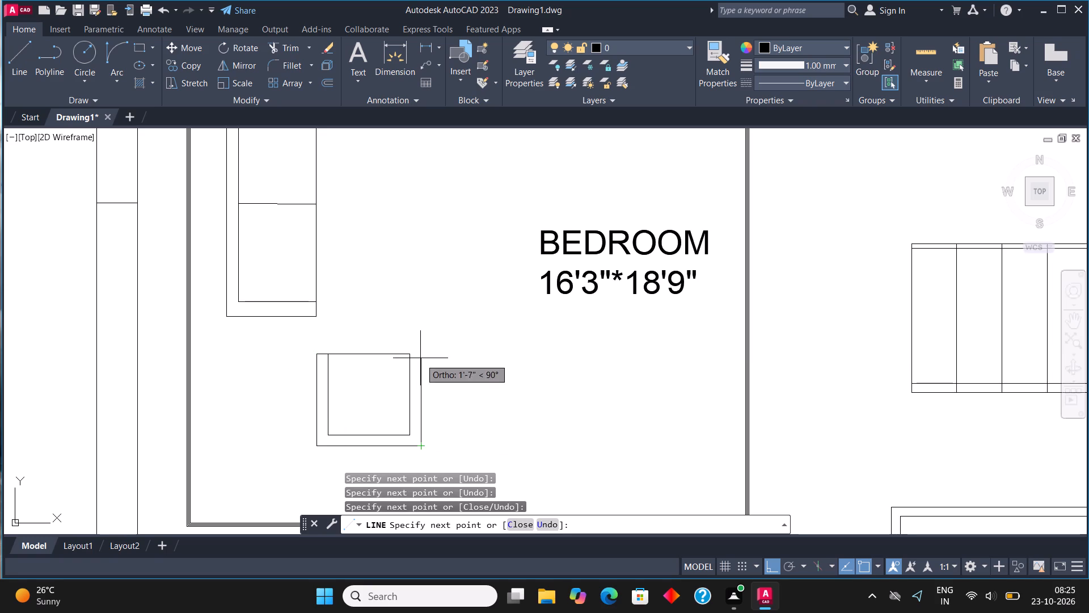
{"action": "left_click", "coordinate": [417, 358]}
{"action": "left_click", "coordinate": [407, 352]}
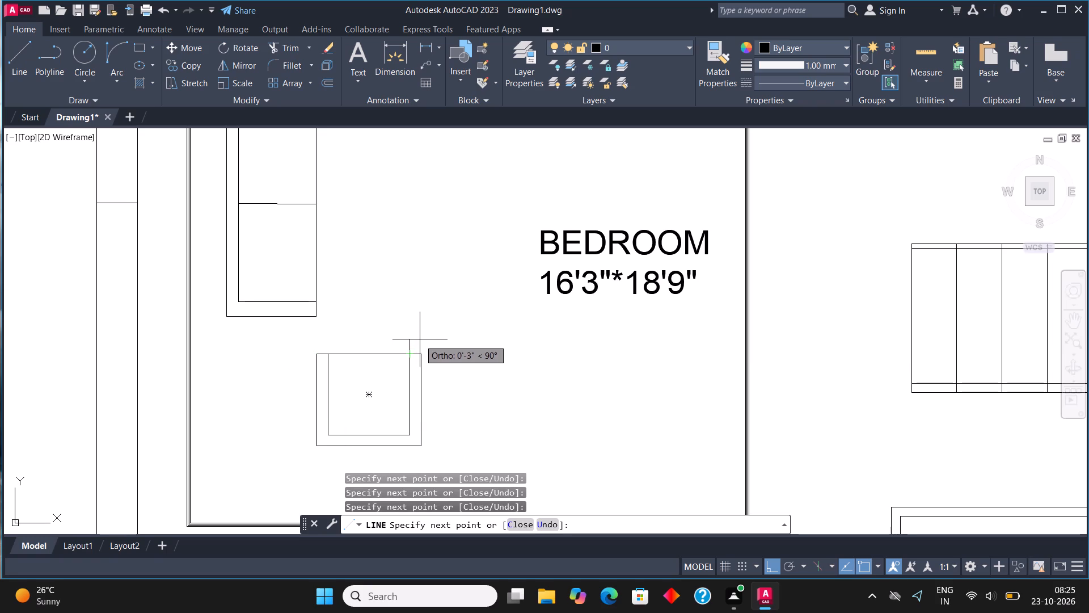
{"action": "key", "text": "Escape"}
Mirror the armchair about a horizontal line through the sofa's middle, keeping the original.
{"action": "scroll", "coordinate": [402, 316], "scroll_direction": "down", "scroll_amount": 2}
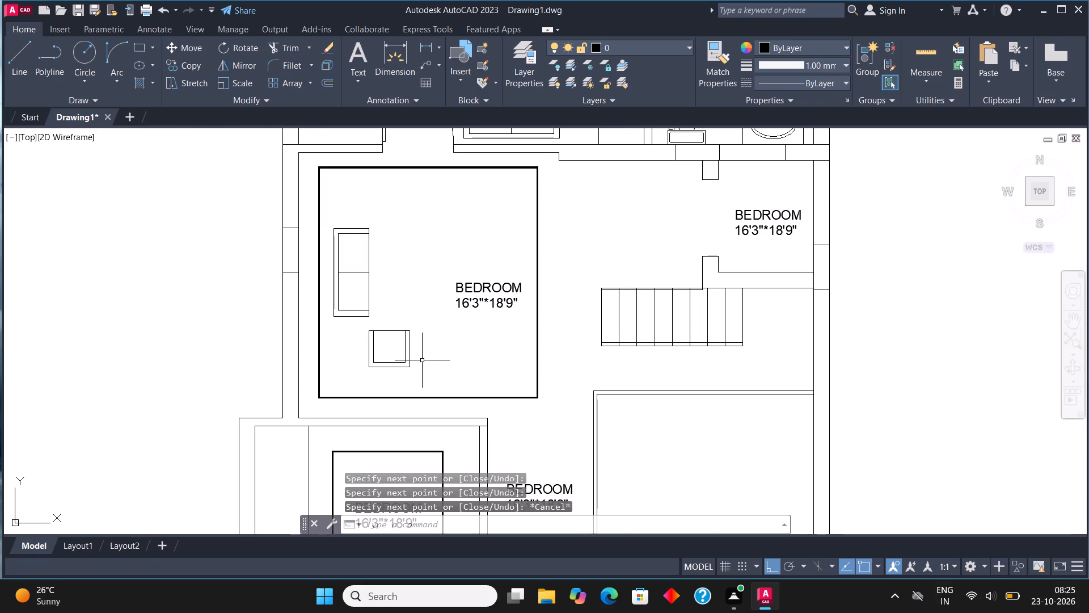
{"action": "left_click", "coordinate": [421, 372]}
{"action": "left_click", "coordinate": [357, 324]}
{"action": "left_click", "coordinate": [242, 70]}
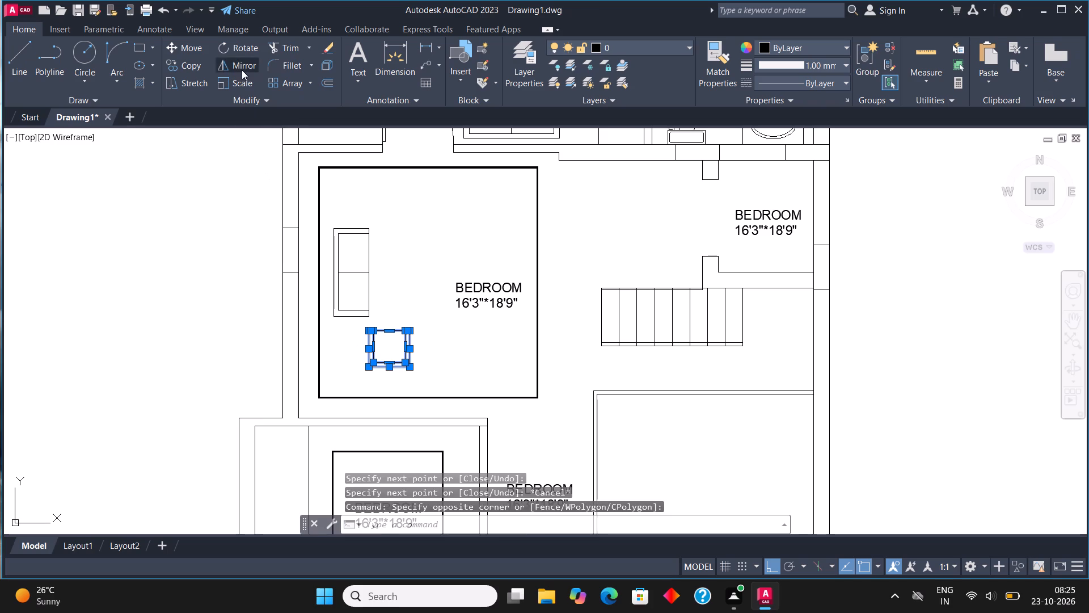
{"action": "left_click", "coordinate": [389, 274]}
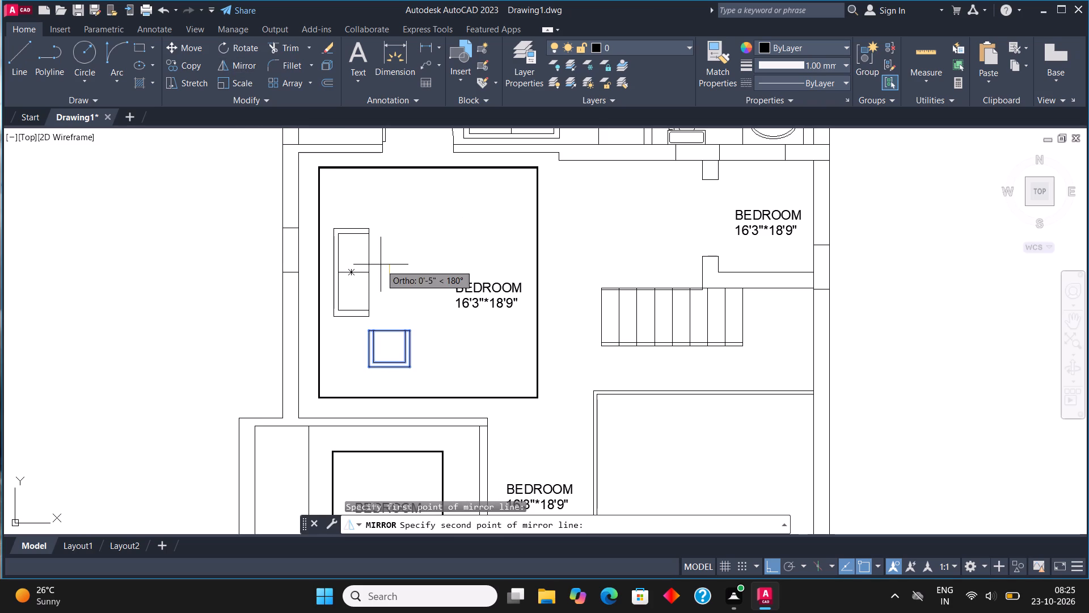
{"action": "left_click", "coordinate": [387, 272]}
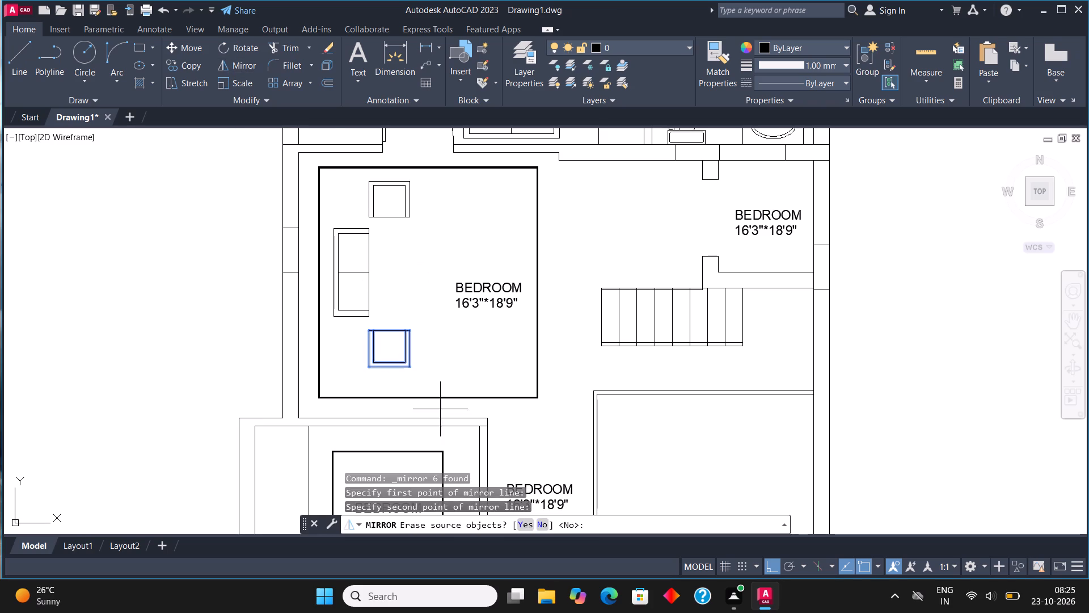
{"action": "left_click", "coordinate": [544, 522]}
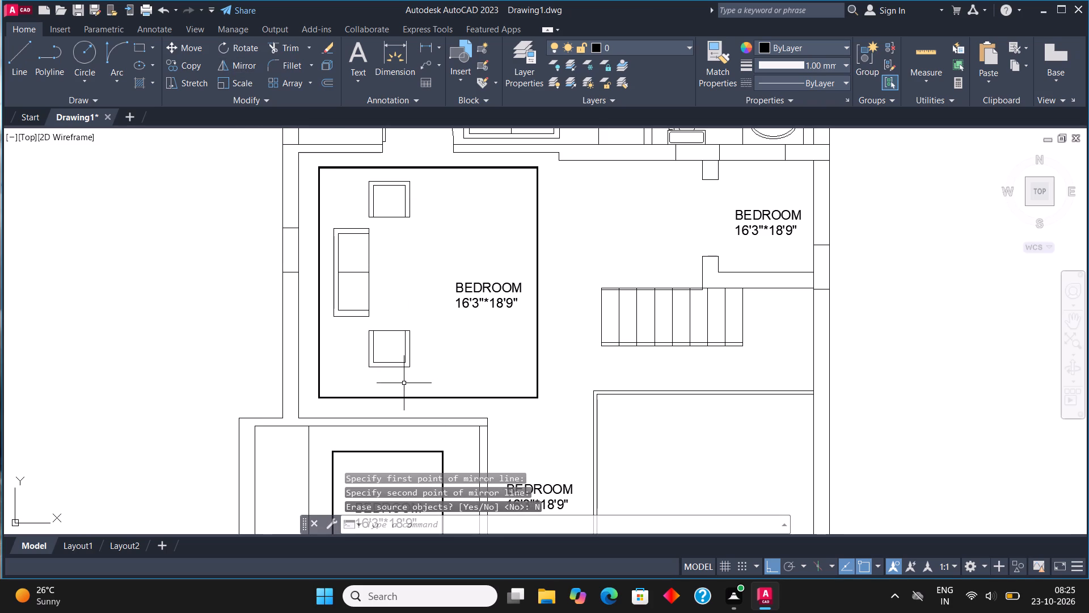
Move the lower armchair, including its armrest and backrest lines, slightly upward so it sits closer to the sofa.
{"action": "scroll", "coordinate": [384, 367], "scroll_direction": "up", "scroll_amount": 1}
{"action": "left_click_drag", "start_coordinate": [443, 388], "coordinate": [434, 376]}
{"action": "left_click", "coordinate": [341, 307]}
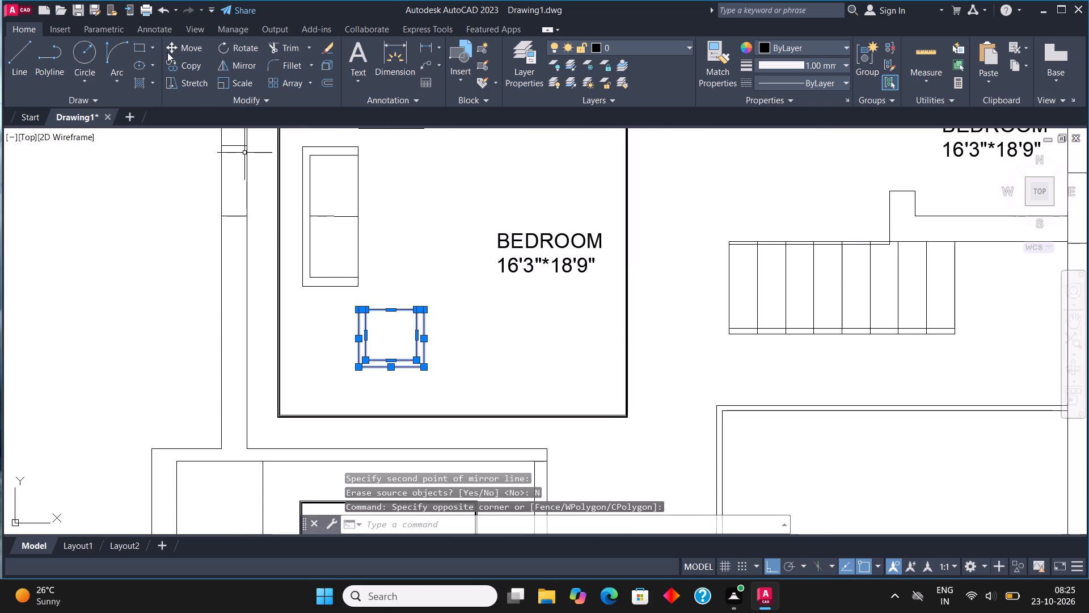
{"action": "left_click", "coordinate": [170, 48]}
{"action": "middle_click_drag", "start_coordinate": [365, 328], "coordinate": [372, 376]}
{"action": "scroll", "coordinate": [372, 376], "scroll_direction": "up", "scroll_amount": 1}
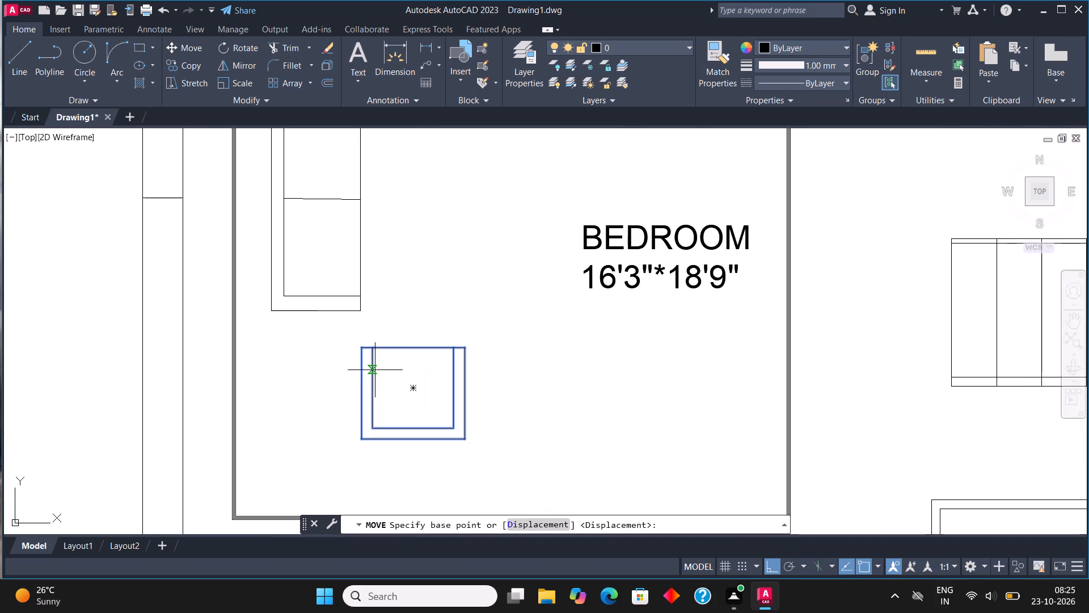
{"action": "scroll", "coordinate": [376, 374], "scroll_direction": "down", "scroll_amount": 2}
{"action": "scroll", "coordinate": [373, 356], "scroll_direction": "up", "scroll_amount": 1}
{"action": "left_click", "coordinate": [384, 383]}
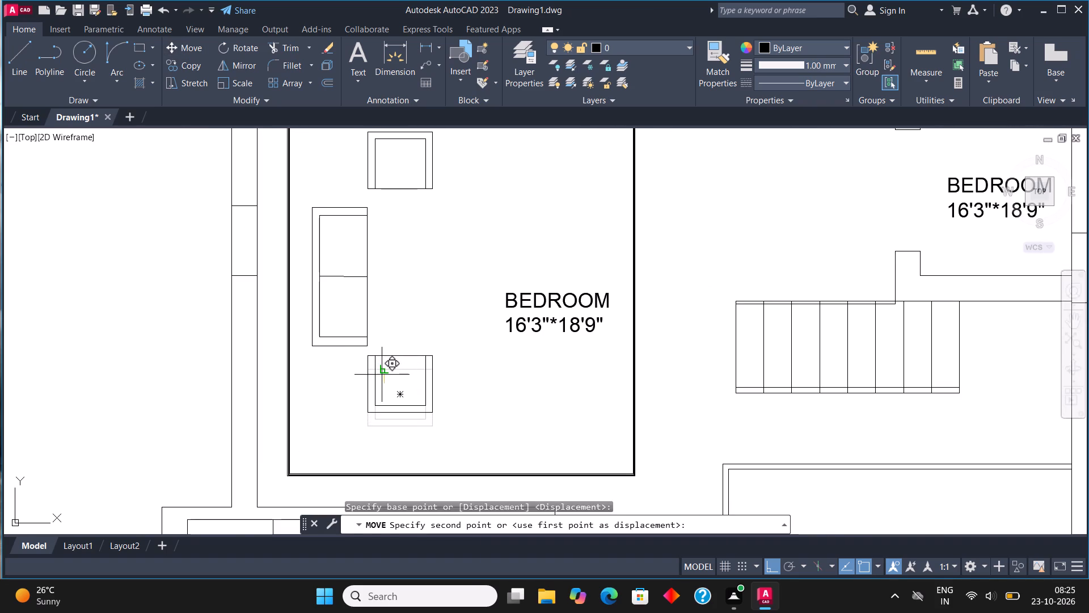
{"action": "left_click", "coordinate": [382, 375]}
Draw a small square side table below the sofa, beside the lower armchair.
{"action": "left_click", "coordinate": [136, 50]}
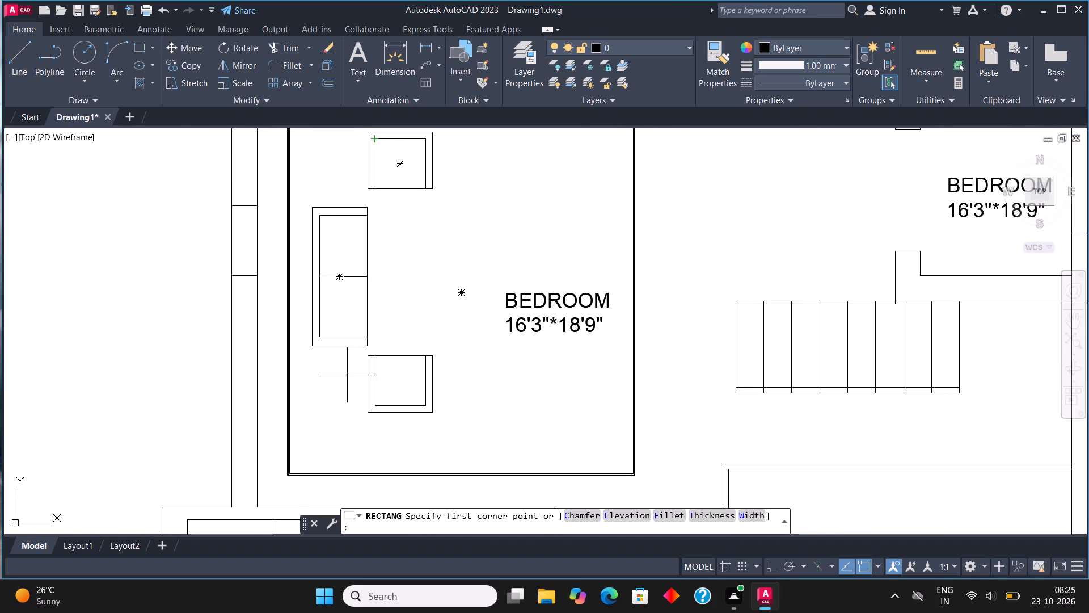
{"action": "scroll", "coordinate": [347, 375], "scroll_direction": "up", "scroll_amount": 1}
{"action": "left_click", "coordinate": [349, 361]}
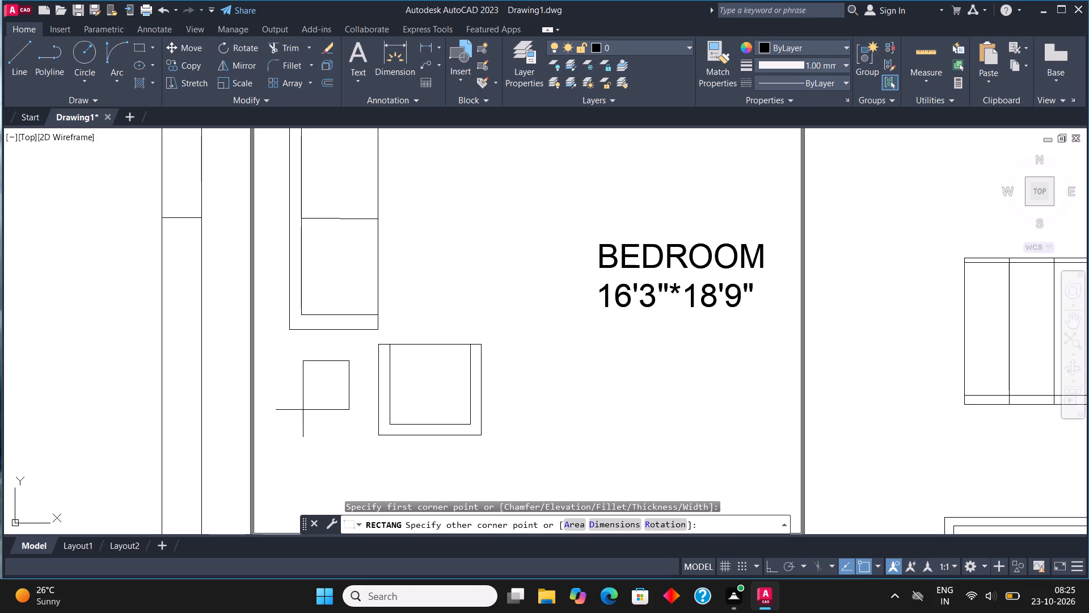
{"action": "left_click", "coordinate": [299, 415]}
Draw a lamp circle centred on the small square side table and reduce its radius so it fits inside the square.
{"action": "left_click", "coordinate": [84, 52]}
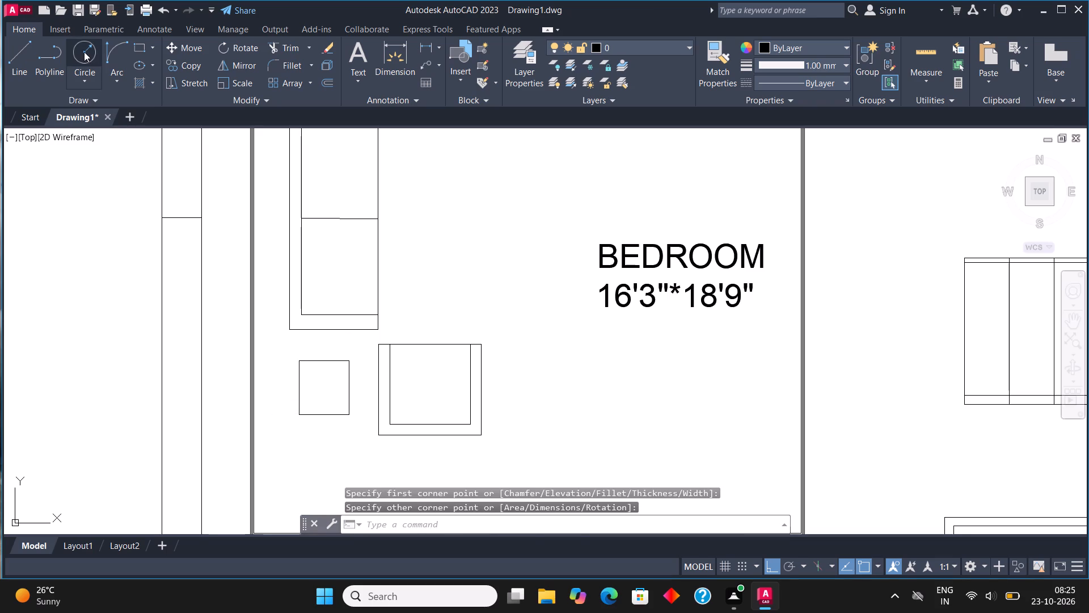
{"action": "left_click", "coordinate": [335, 390]}
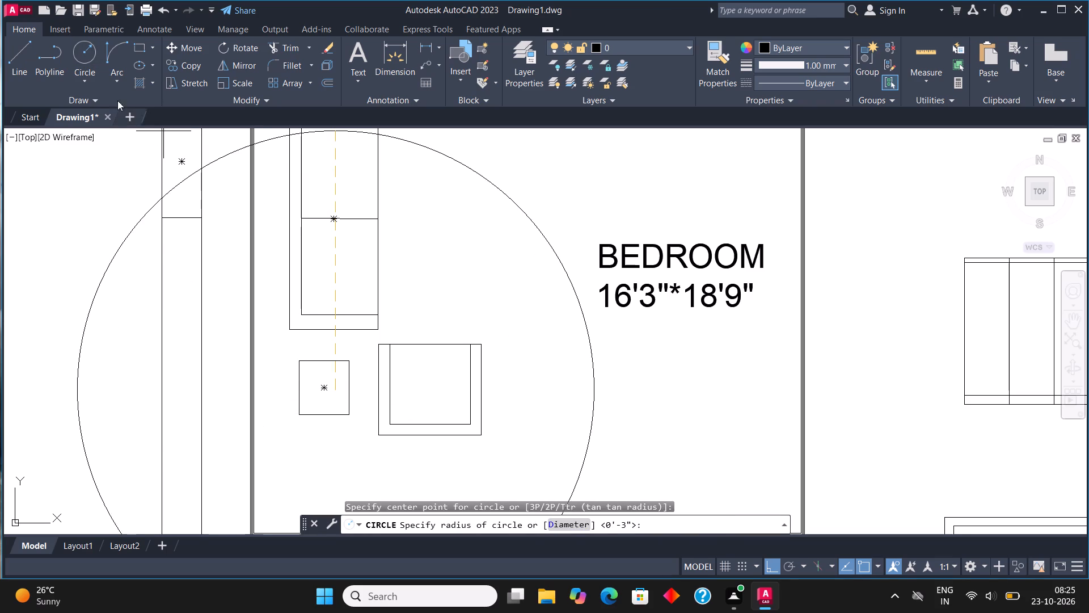
{"action": "left_click", "coordinate": [61, 41]}
{"action": "left_click", "coordinate": [77, 49]}
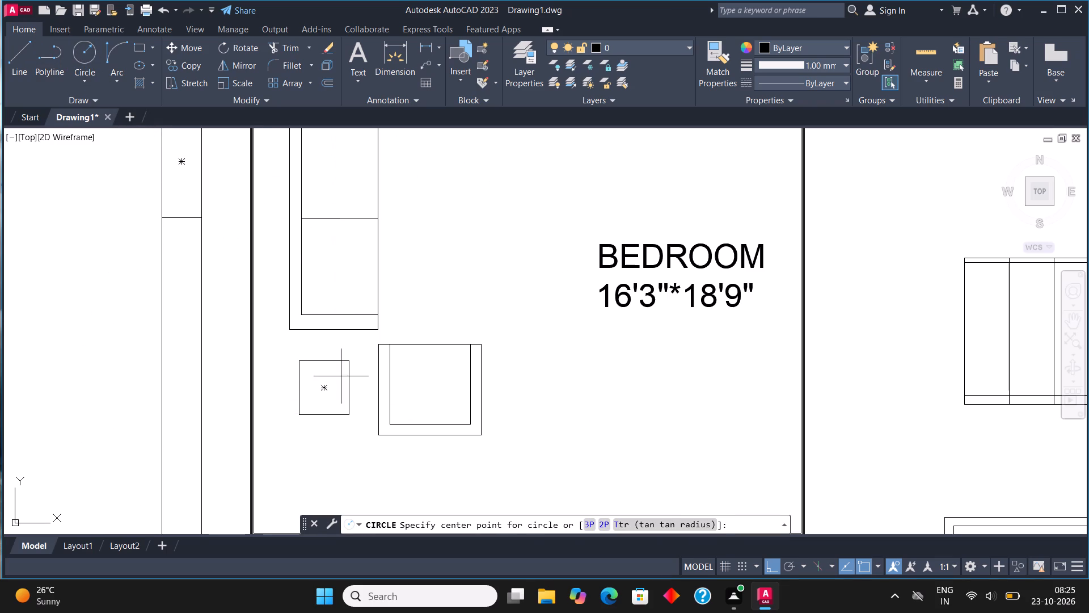
{"action": "left_click", "coordinate": [327, 394]}
{"action": "left_click", "coordinate": [342, 405]}
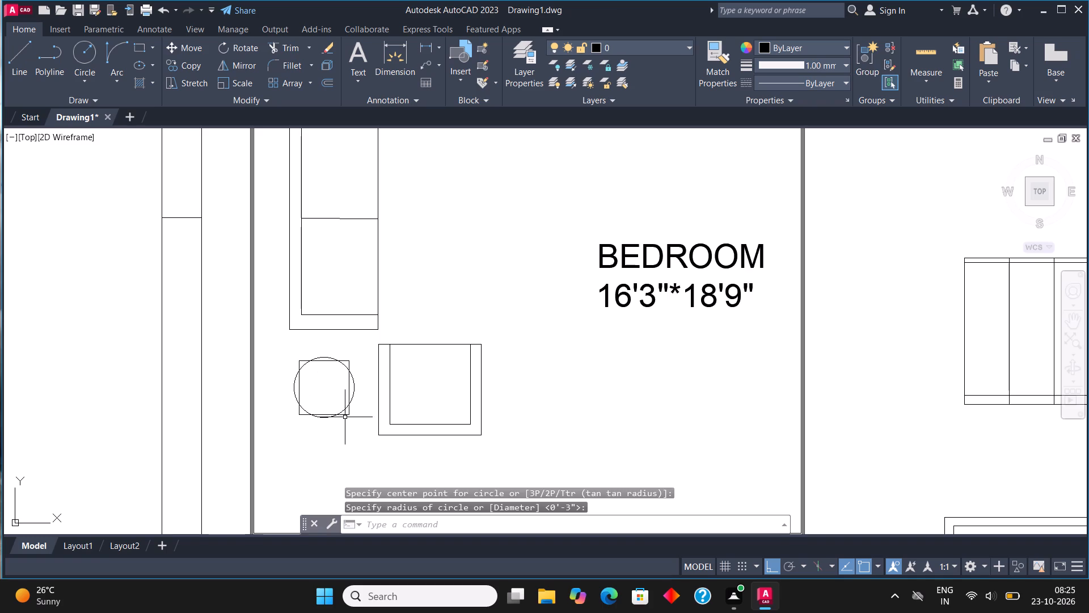
{"action": "left_click", "coordinate": [322, 354]}
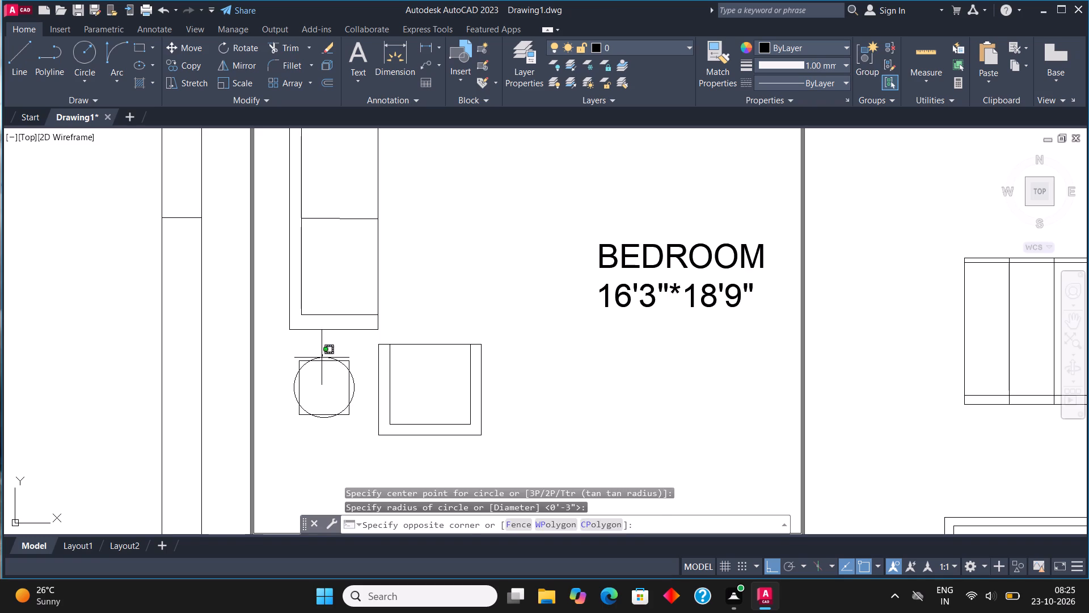
{"action": "left_click", "coordinate": [322, 358]}
{"action": "left_click", "coordinate": [322, 358]}
{"action": "left_click", "coordinate": [328, 359]}
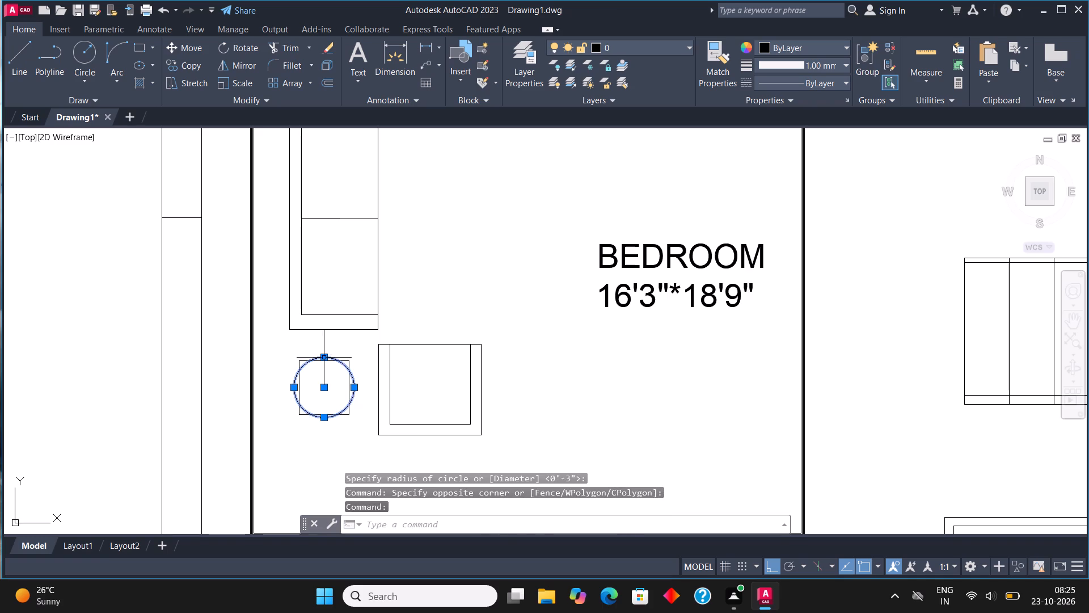
{"action": "left_click", "coordinate": [326, 359]}
{"action": "left_click", "coordinate": [328, 370]}
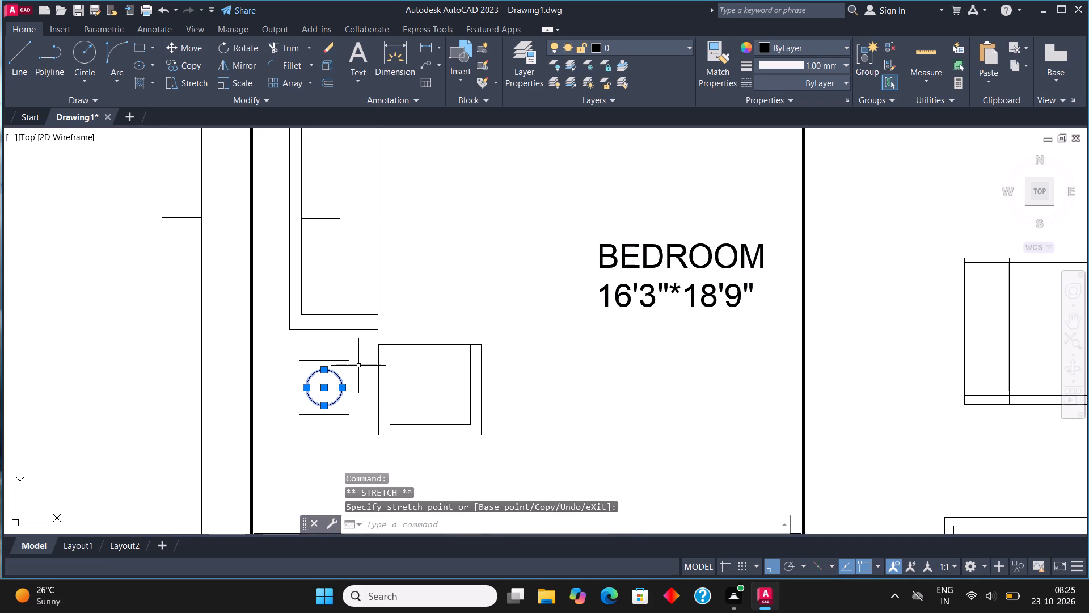
{"action": "key", "text": "Escape"}
Copy the side table with its lamp circle to the space above the sofa, beside the upper armchair.
{"action": "left_click", "coordinate": [349, 427]}
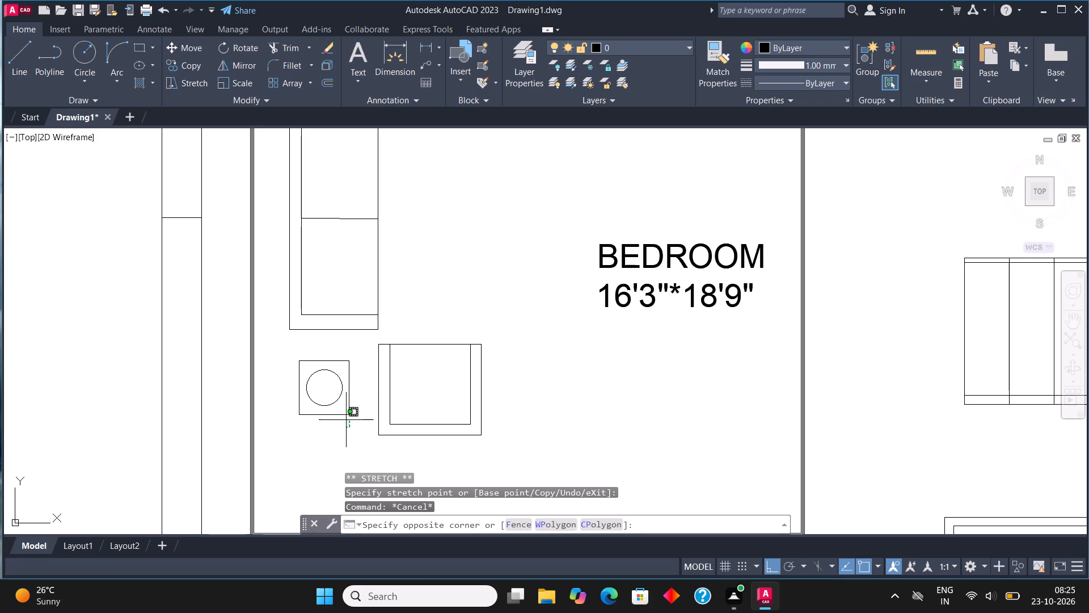
{"action": "left_click", "coordinate": [302, 354]}
{"action": "left_click", "coordinate": [181, 69]}
{"action": "left_click", "coordinate": [332, 393]}
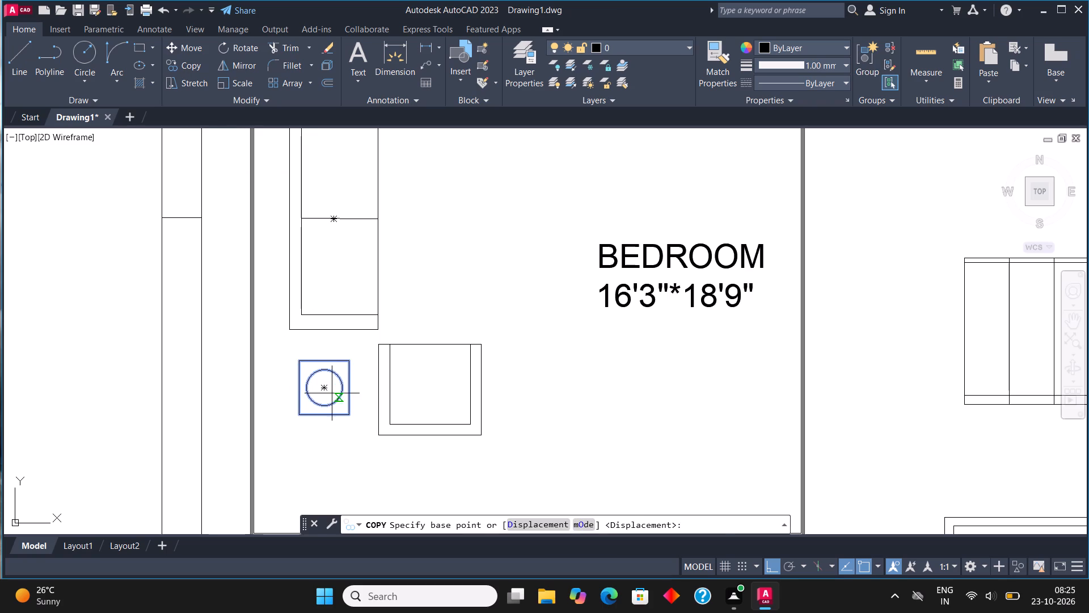
{"action": "scroll", "coordinate": [330, 397], "scroll_direction": "down", "scroll_amount": 3}
{"action": "scroll", "coordinate": [325, 324], "scroll_direction": "up", "scroll_amount": 2}
{"action": "left_click", "coordinate": [328, 295]}
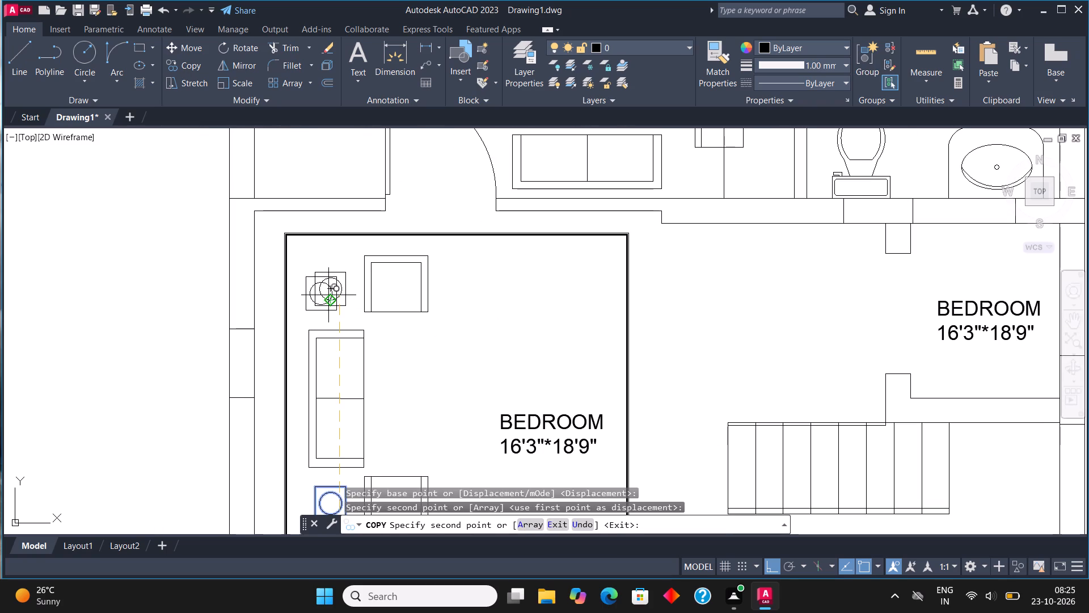
{"action": "key", "text": "Escape"}
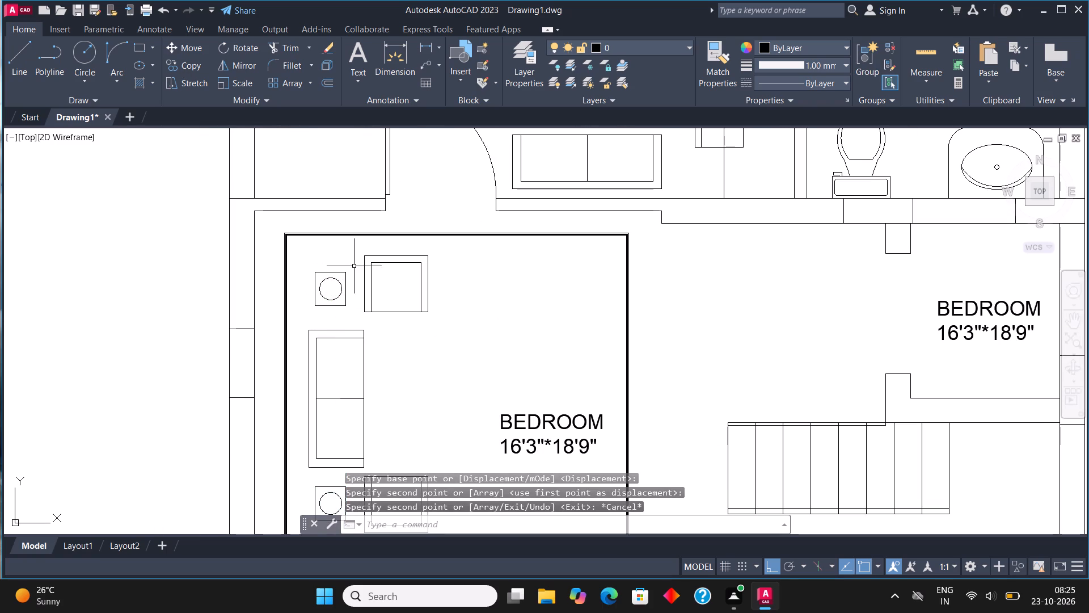
Draw an upright rectangular coffee table in front of the sofa, between the two armchairs.
{"action": "left_click", "coordinate": [132, 50]}
{"action": "scroll", "coordinate": [407, 362], "scroll_direction": "down", "scroll_amount": 2}
{"action": "scroll", "coordinate": [410, 376], "scroll_direction": "up", "scroll_amount": 2}
{"action": "left_click", "coordinate": [386, 420]}
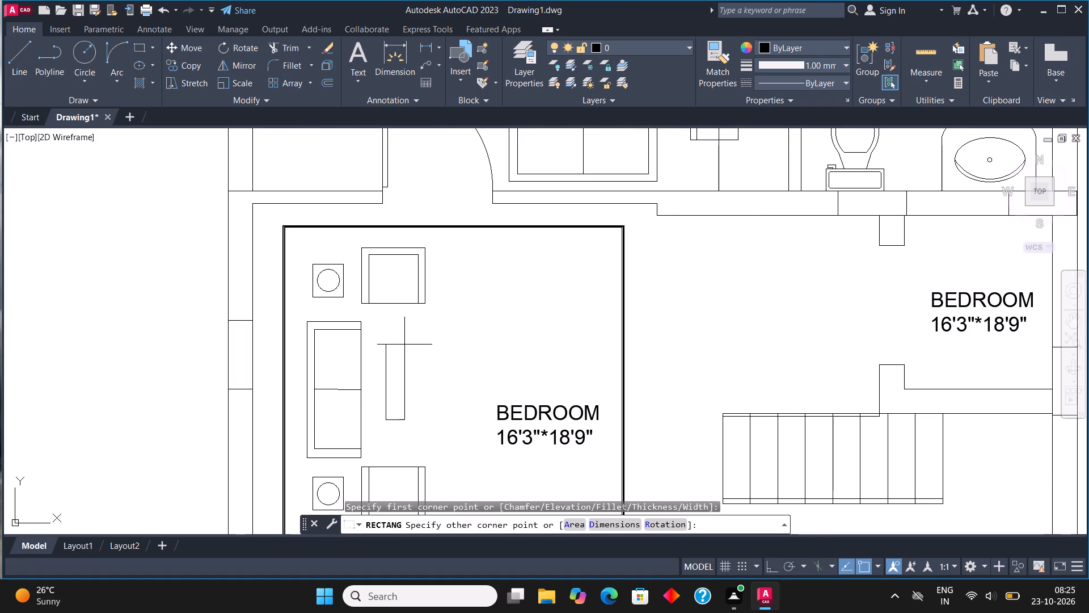
{"action": "left_click", "coordinate": [419, 352]}
Draw a vertical line across the unlabelled room below the staircase, from its upper inner wall line down to its lower wall.
{"action": "scroll", "coordinate": [386, 307], "scroll_direction": "down", "scroll_amount": 2}
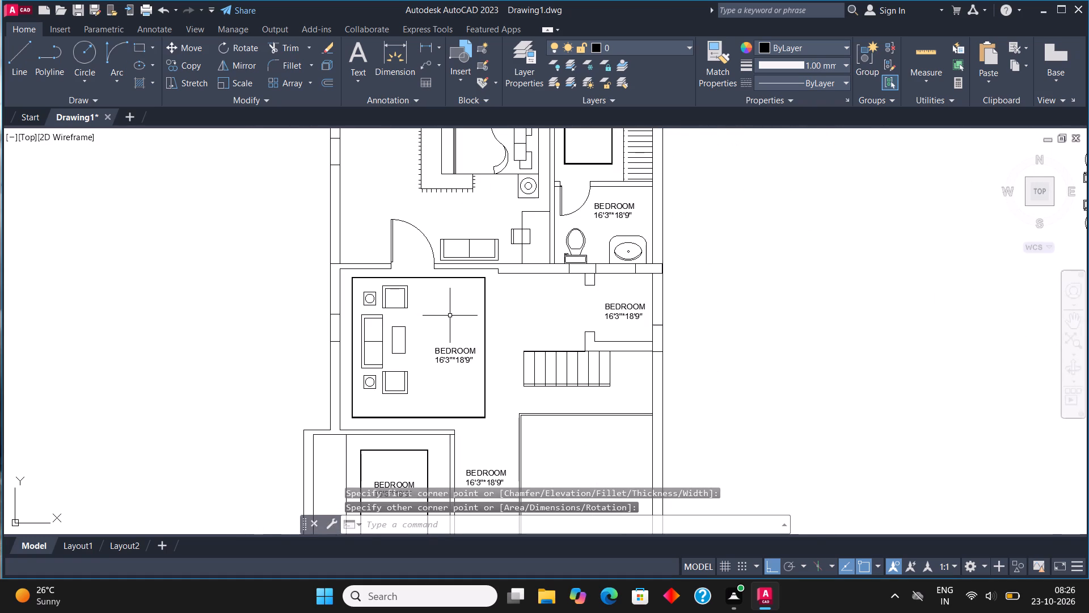
{"action": "scroll", "coordinate": [405, 334], "scroll_direction": "down", "scroll_amount": 2}
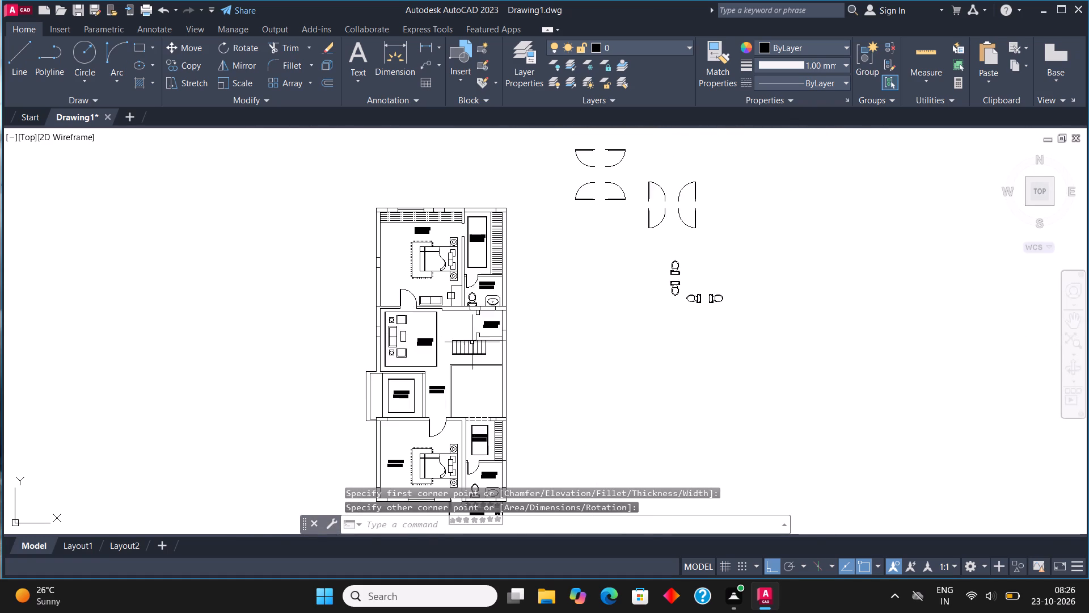
{"action": "scroll", "coordinate": [479, 345], "scroll_direction": "up", "scroll_amount": 3}
{"action": "middle_click_drag", "start_coordinate": [479, 344], "coordinate": [474, 277]}
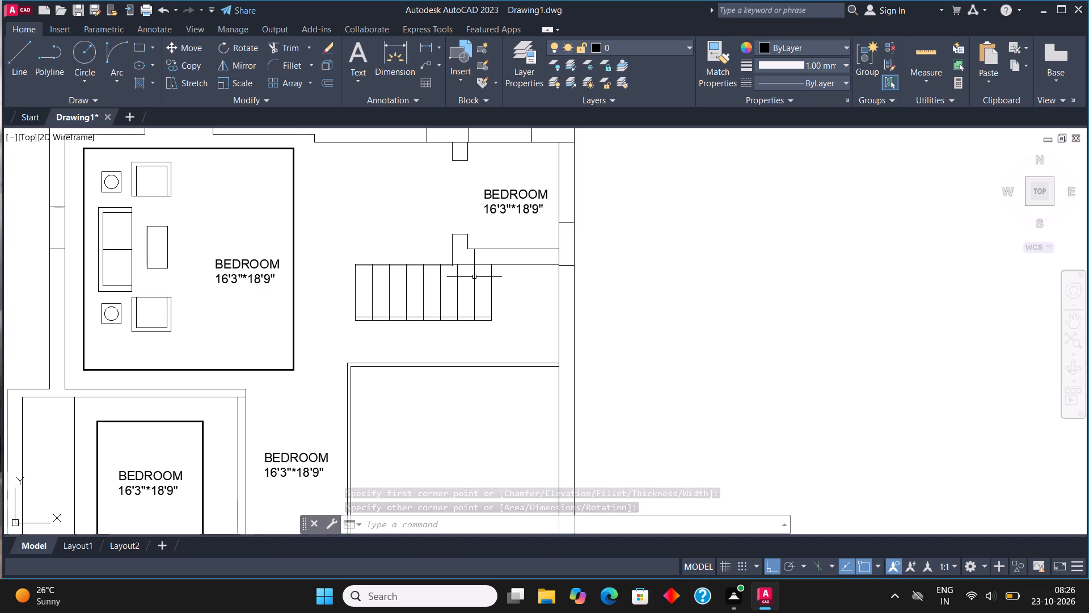
{"action": "scroll", "coordinate": [474, 277], "scroll_direction": "down", "scroll_amount": 4}
{"action": "scroll", "coordinate": [481, 320], "scroll_direction": "up", "scroll_amount": 2}
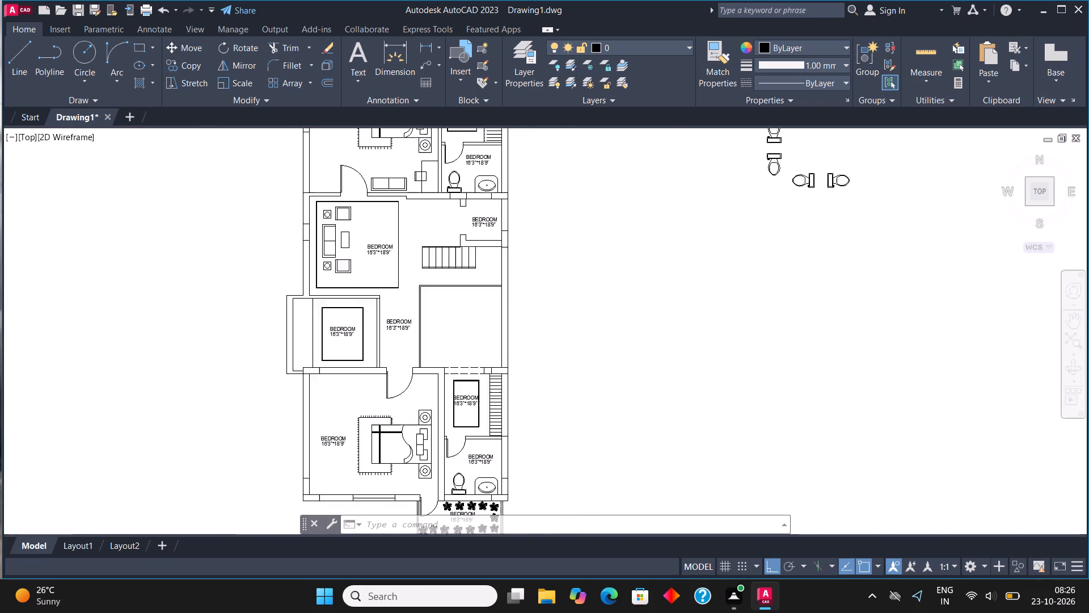
{"action": "scroll", "coordinate": [481, 320], "scroll_direction": "up", "scroll_amount": 1}
{"action": "middle_click_drag", "start_coordinate": [481, 318], "coordinate": [445, 320]}
{"action": "left_click", "coordinate": [32, 60]}
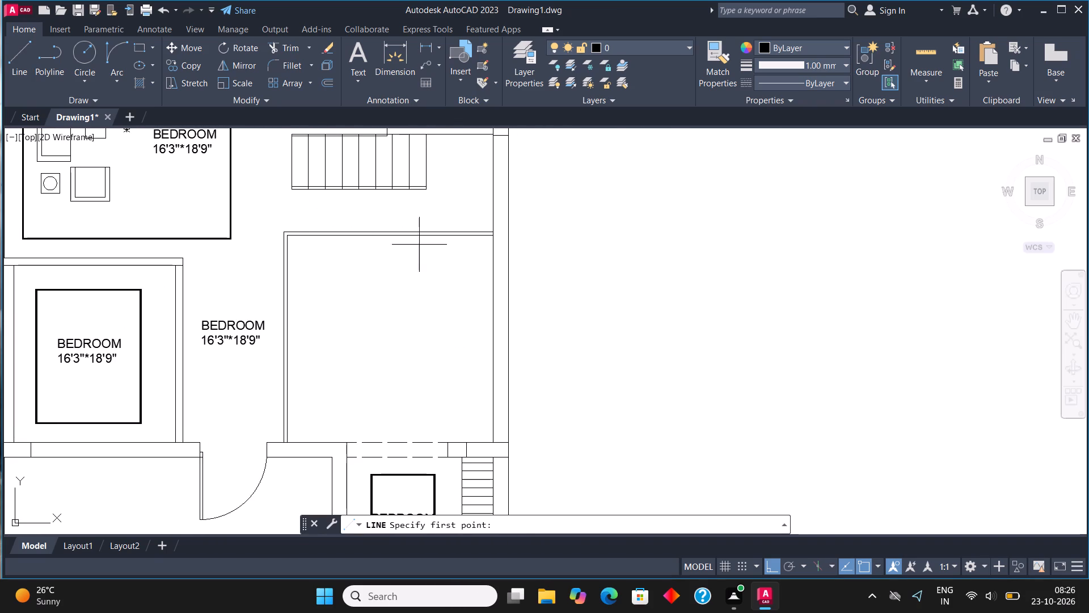
{"action": "left_click", "coordinate": [443, 238]}
{"action": "left_click", "coordinate": [445, 441]}
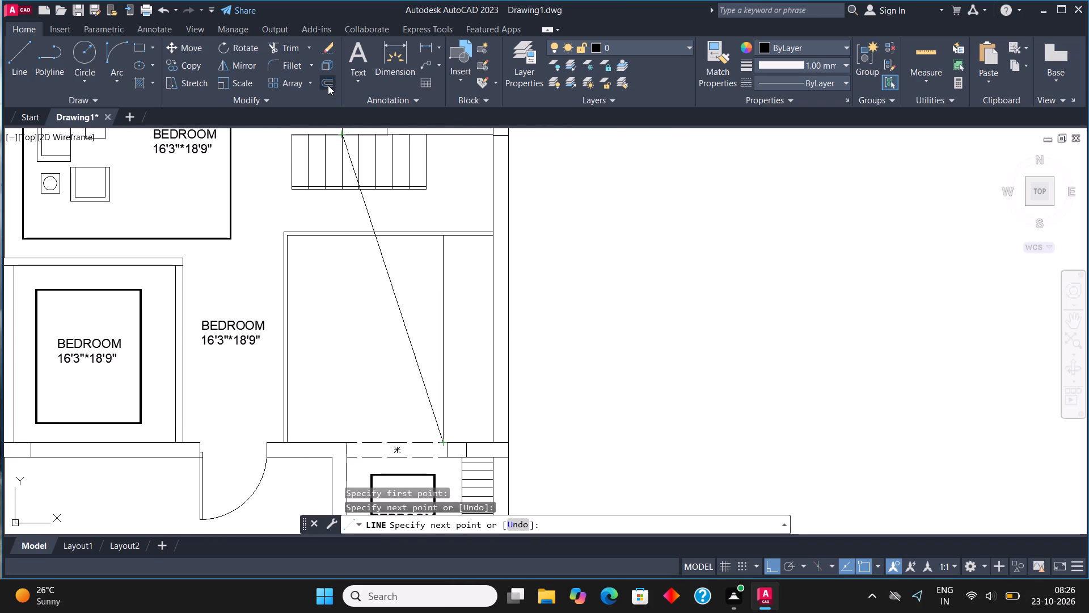
{"action": "key", "text": "grave"}
{"action": "key", "text": "Escape"}
Replace the text of the loose BEDROOM label below the floor plan with SECOND FLOOR PLAN.
{"action": "scroll", "coordinate": [344, 116], "scroll_direction": "down", "scroll_amount": 6}
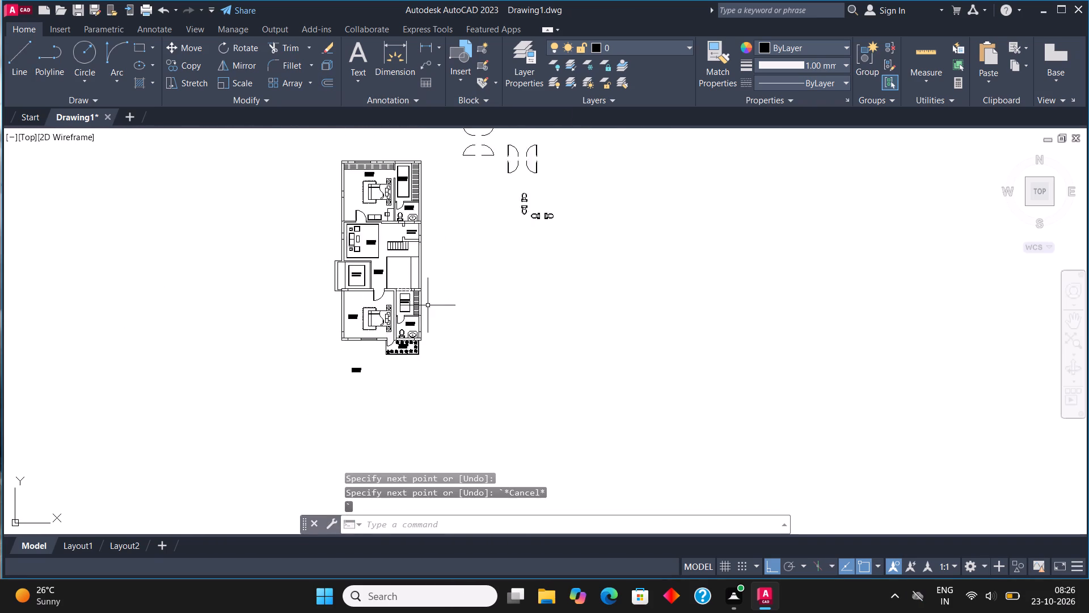
{"action": "scroll", "coordinate": [425, 289], "scroll_direction": "up", "scroll_amount": 3}
{"action": "middle_click_drag", "start_coordinate": [421, 284], "coordinate": [419, 237]}
{"action": "scroll", "coordinate": [240, 468], "scroll_direction": "up", "scroll_amount": 1}
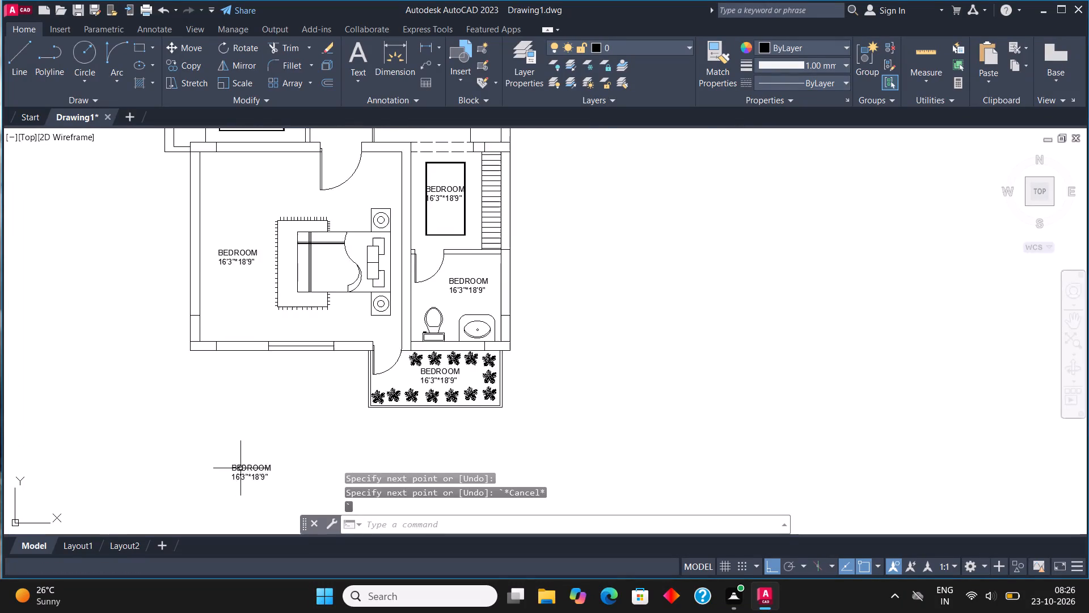
{"action": "middle_click_drag", "start_coordinate": [242, 468], "coordinate": [296, 382]}
{"action": "scroll", "coordinate": [297, 382], "scroll_direction": "up", "scroll_amount": 1}
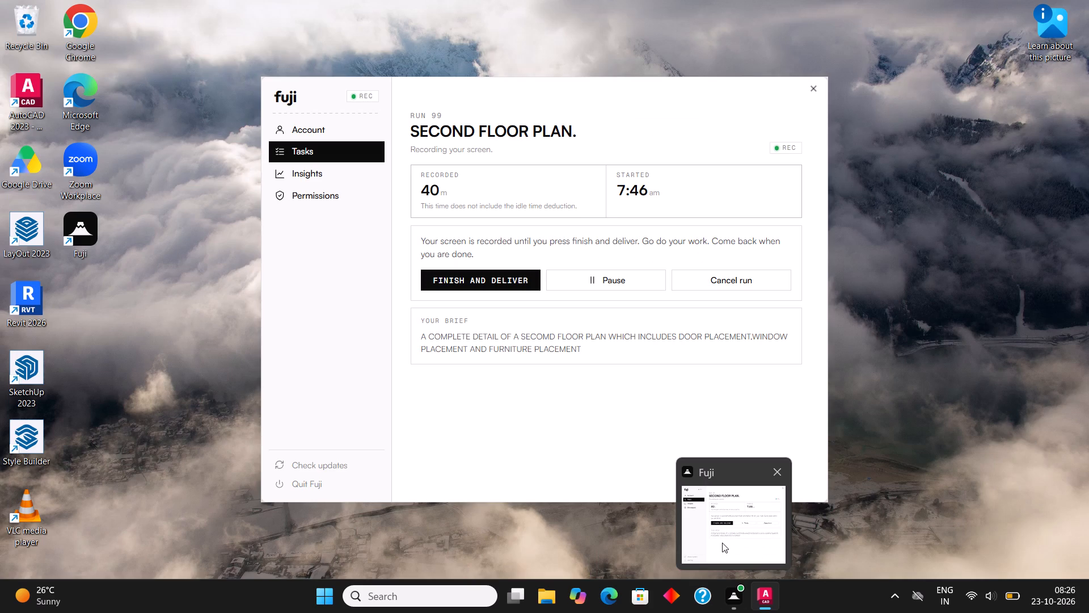
{"action": "left_click", "coordinate": [299, 378]}
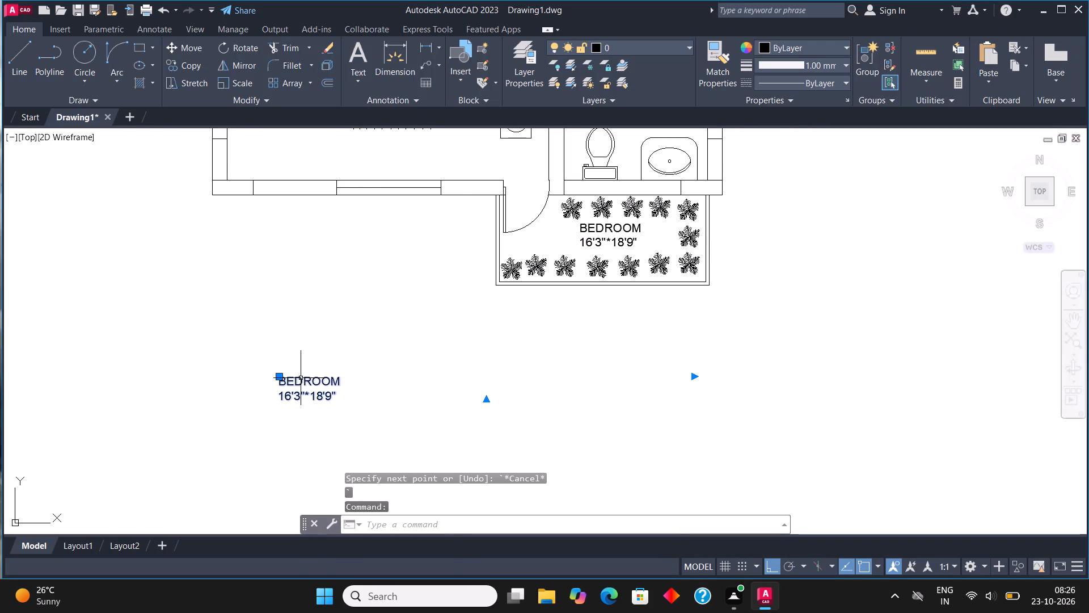
{"action": "right_click", "coordinate": [301, 378]}
{"action": "left_click", "coordinate": [374, 221]}
{"action": "left_click", "coordinate": [352, 396]}
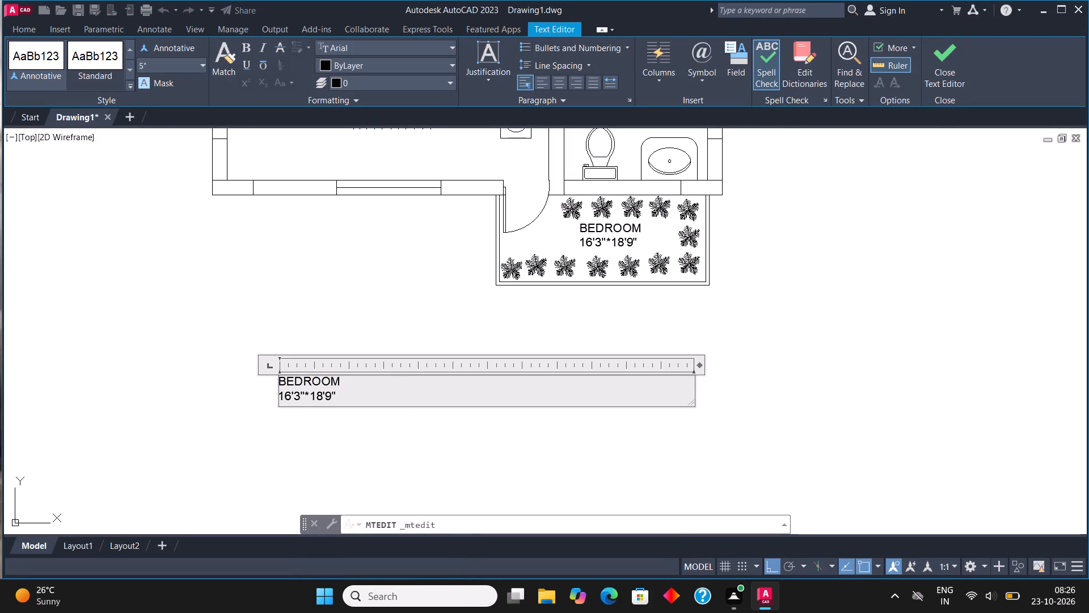
{"action": "key", "text": "BackSpace"}
{"action": "key", "text": "BackSpace"}
{"action": "key", "text": "BackSpace"}
{"action": "key", "text": "BackSpace"}
{"action": "key", "text": "BackSpace"}
{"action": "key", "text": "BackSpace"}
{"action": "key", "text": "BackSpace"}
{"action": "key", "text": "BackSpace"}
{"action": "key", "text": "BackSpace"}
{"action": "key", "text": "BackSpace"}
{"action": "key", "text": "BackSpace"}
{"action": "key", "text": "BackSpace"}
{"action": "key", "text": "BackSpace"}
{"action": "key", "text": "BackSpace"}
{"action": "key", "text": "BackSpace"}
{"action": "key", "text": "BackSpace"}
{"action": "key", "text": "BackSpace"}
{"action": "key", "text": "BackSpace"}
{"action": "key", "text": "BackSpace"}
{"action": "key", "text": "BackSpace"}
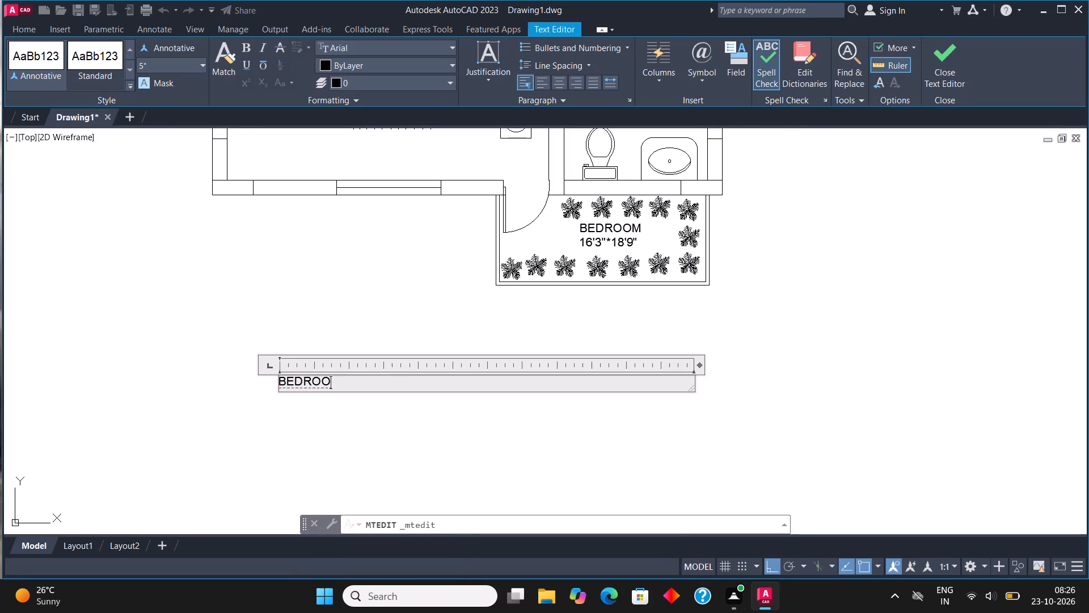
{"action": "type", "text": "SEC"}
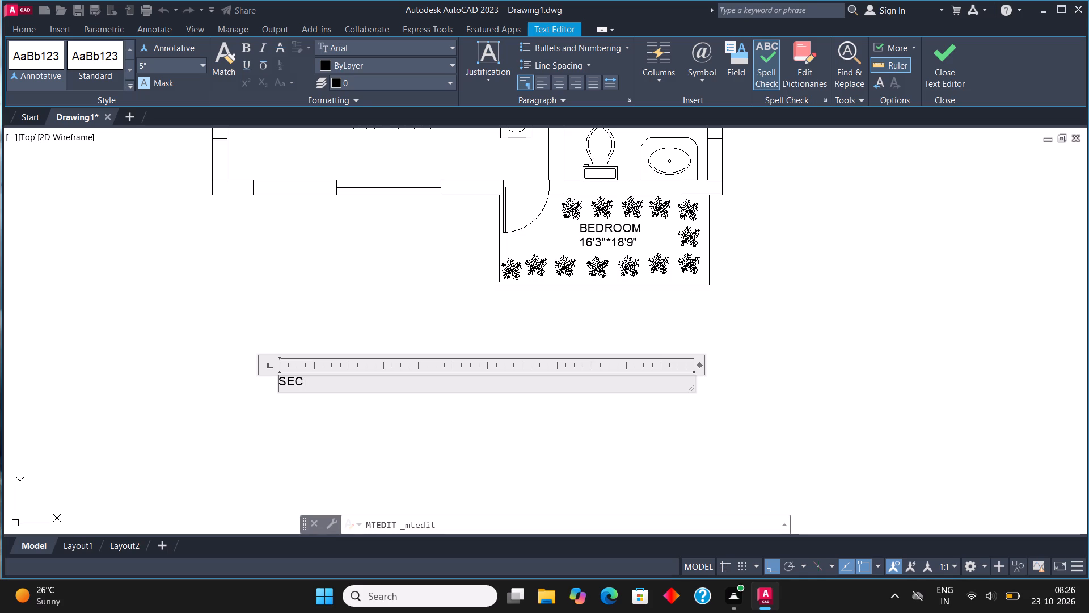
{"action": "key", "text": "o"}
{"action": "key", "text": "n"}
{"action": "key", "text": "d"}
{"action": "key", "text": "space"}
{"action": "type", "text": "FLOOR PLAN"}
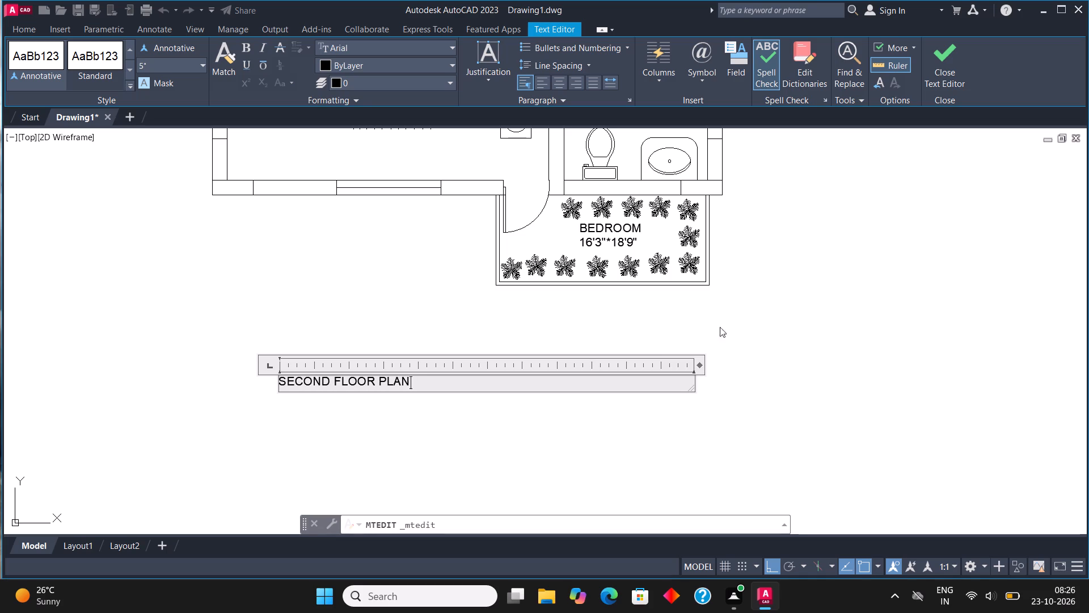
{"action": "left_click", "coordinate": [961, 65]}
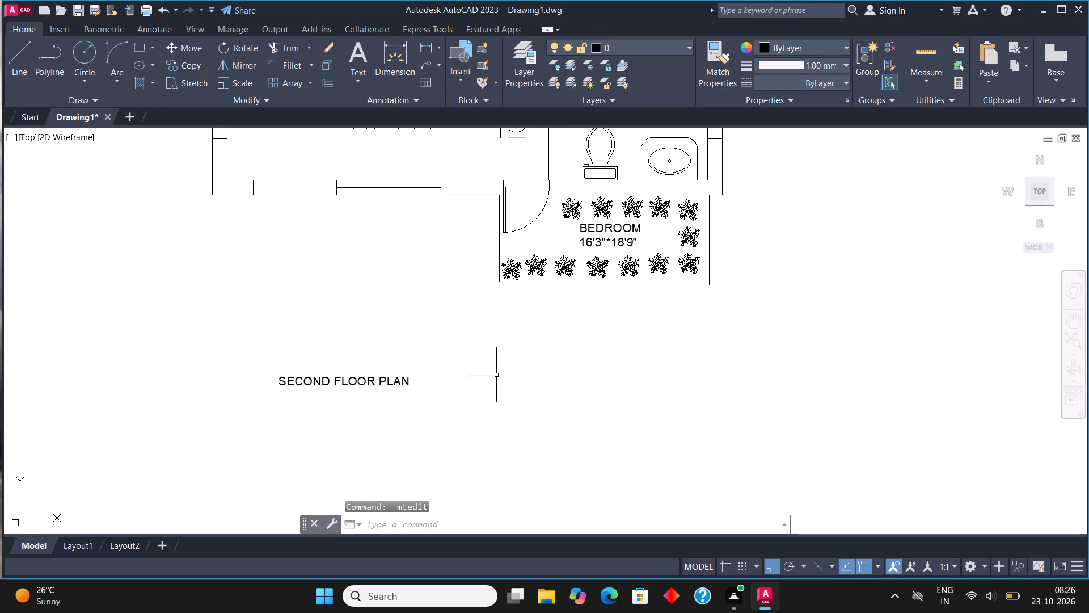
Enlarge the SECOND FLOOR PLAN title slightly with the Scale command.
{"action": "left_click_drag", "start_coordinate": [438, 412], "coordinate": [430, 407]}
{"action": "left_click", "coordinate": [377, 326]}
{"action": "left_click", "coordinate": [246, 82]}
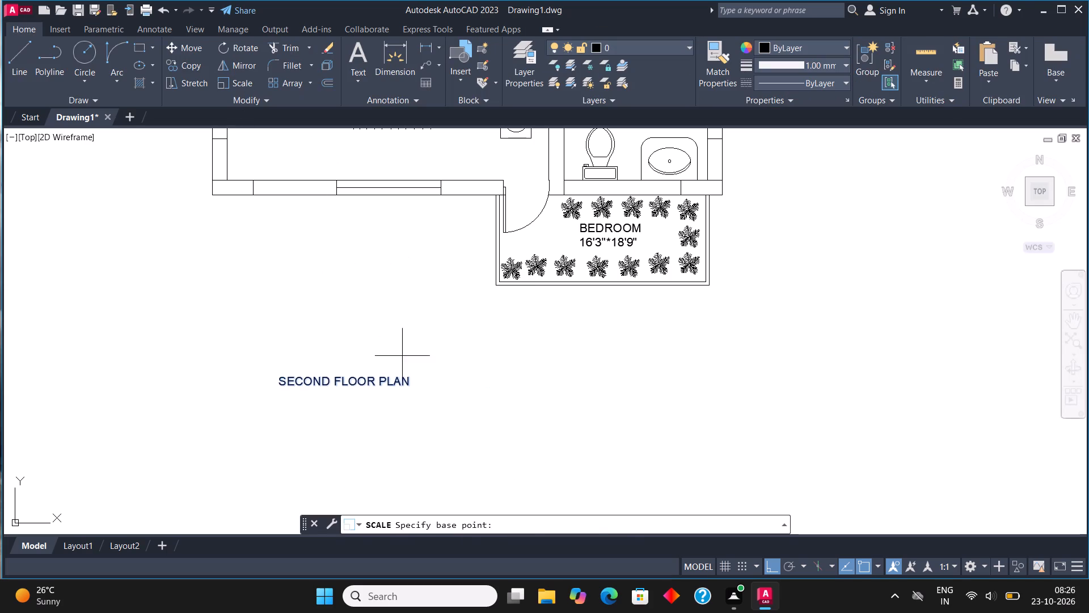
{"action": "left_click", "coordinate": [371, 367]}
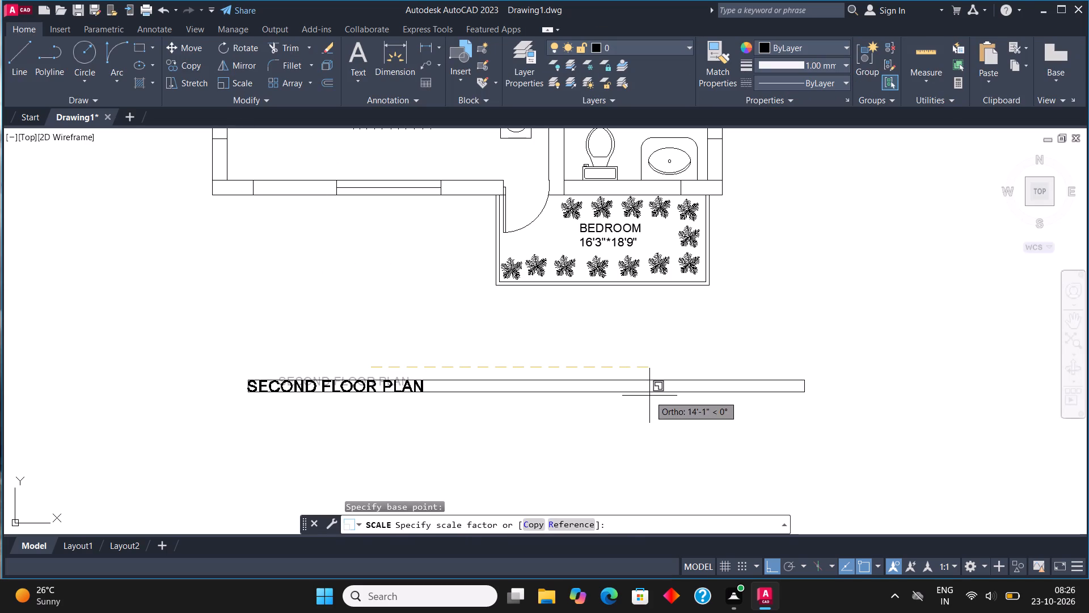
{"action": "left_click", "coordinate": [649, 396]}
Turn ortho off and move the SECOND FLOOR PLAN title slightly upward, closer beneath the floor plan.
{"action": "scroll", "coordinate": [155, 471], "scroll_direction": "down", "scroll_amount": 2}
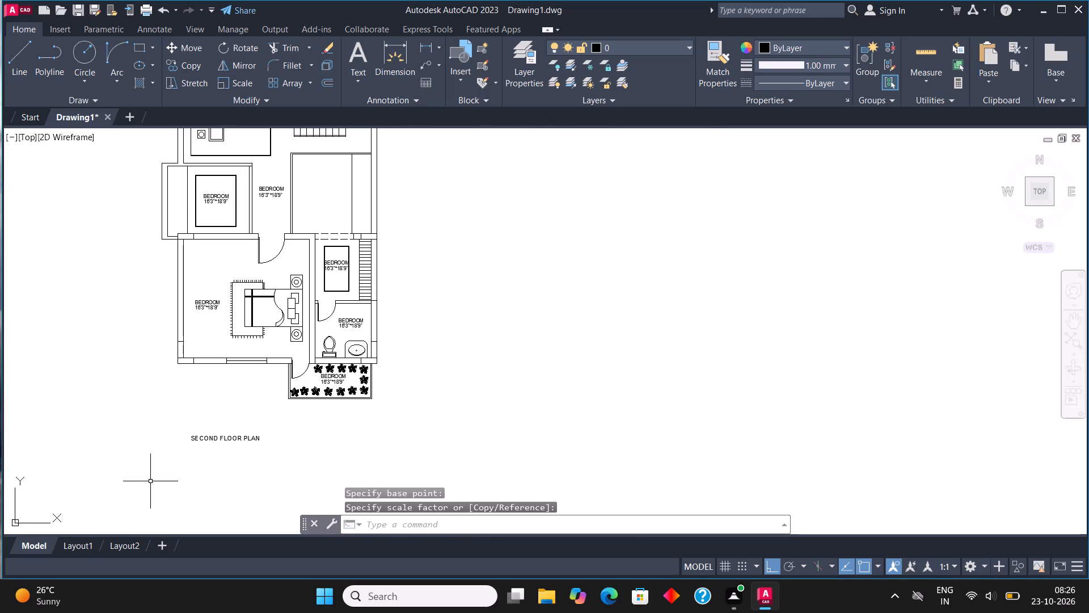
{"action": "scroll", "coordinate": [104, 501], "scroll_direction": "up", "scroll_amount": 1}
{"action": "scroll", "coordinate": [263, 435], "scroll_direction": "up", "scroll_amount": 1}
{"action": "middle_click_drag", "start_coordinate": [285, 409], "coordinate": [306, 380]}
{"action": "left_click_drag", "start_coordinate": [304, 376], "coordinate": [284, 344]}
{"action": "left_click", "coordinate": [269, 321]}
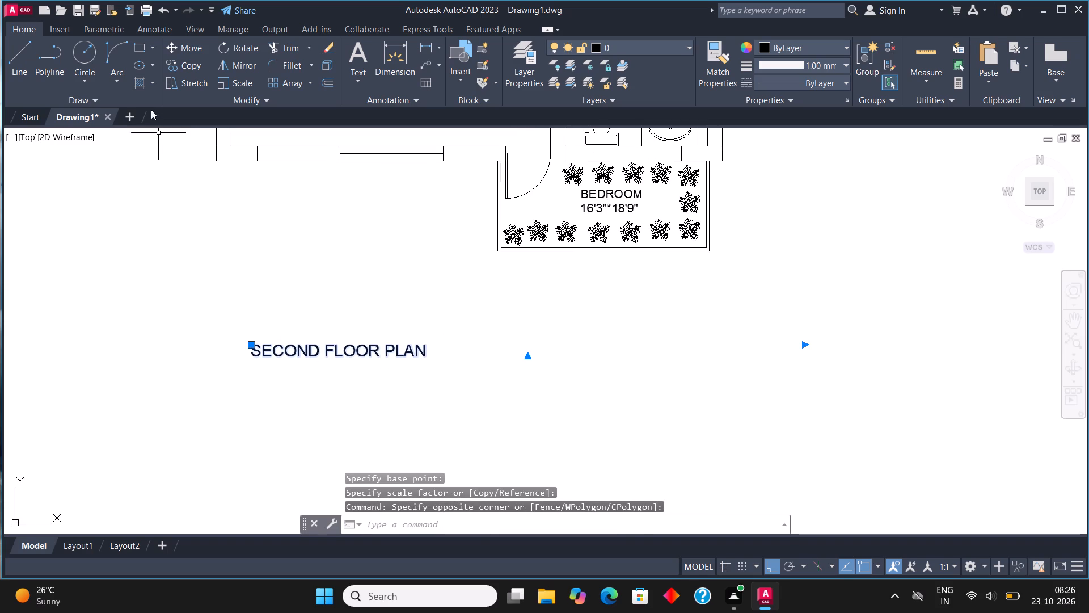
{"action": "left_click", "coordinate": [175, 49]}
{"action": "left_click", "coordinate": [282, 348]}
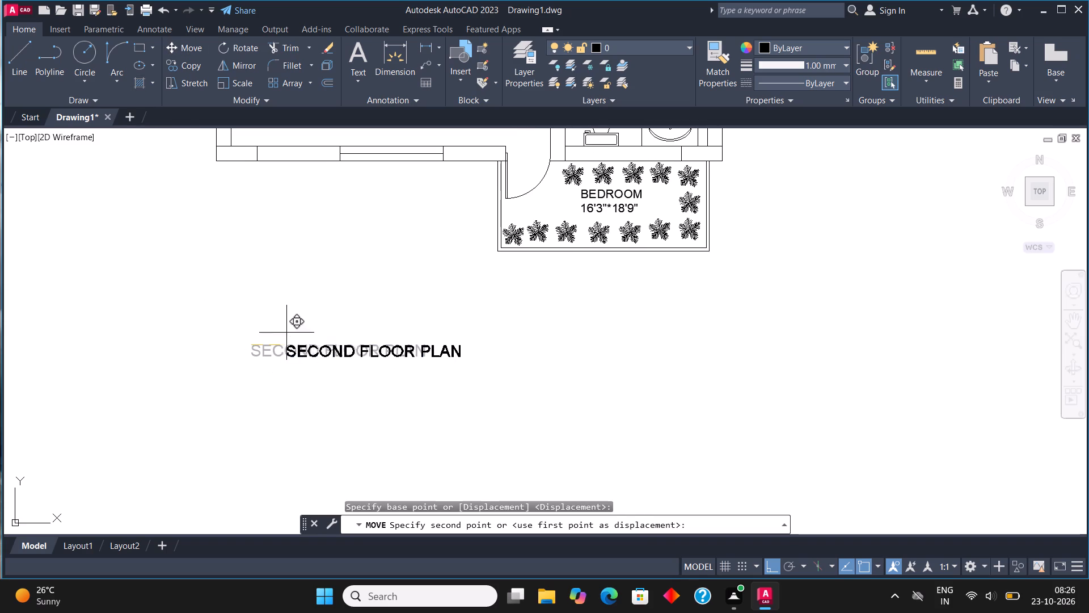
{"action": "key", "text": "F8"}
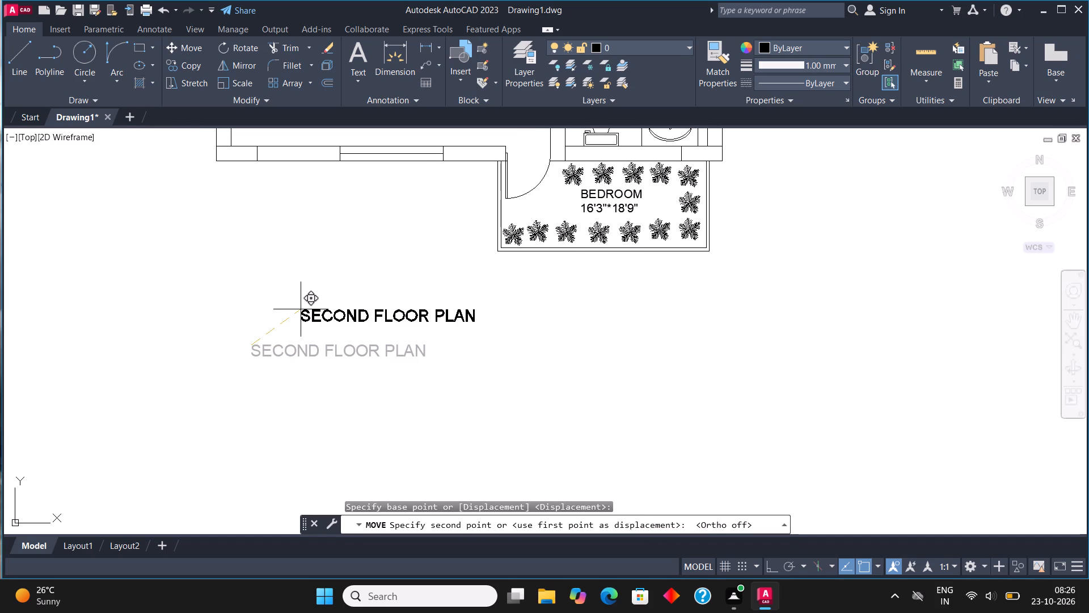
{"action": "left_click", "coordinate": [268, 318]}
Replace the BEDROOM label in the narrow room beside the upper bedroom with W/C over 7'3"*12', indenting the first line.
{"action": "scroll", "coordinate": [265, 339], "scroll_direction": "down", "scroll_amount": 3}
{"action": "middle_click_drag", "start_coordinate": [303, 309], "coordinate": [349, 373]}
{"action": "scroll", "coordinate": [373, 368], "scroll_direction": "up", "scroll_amount": 1}
{"action": "middle_click_drag", "start_coordinate": [379, 372], "coordinate": [392, 392]}
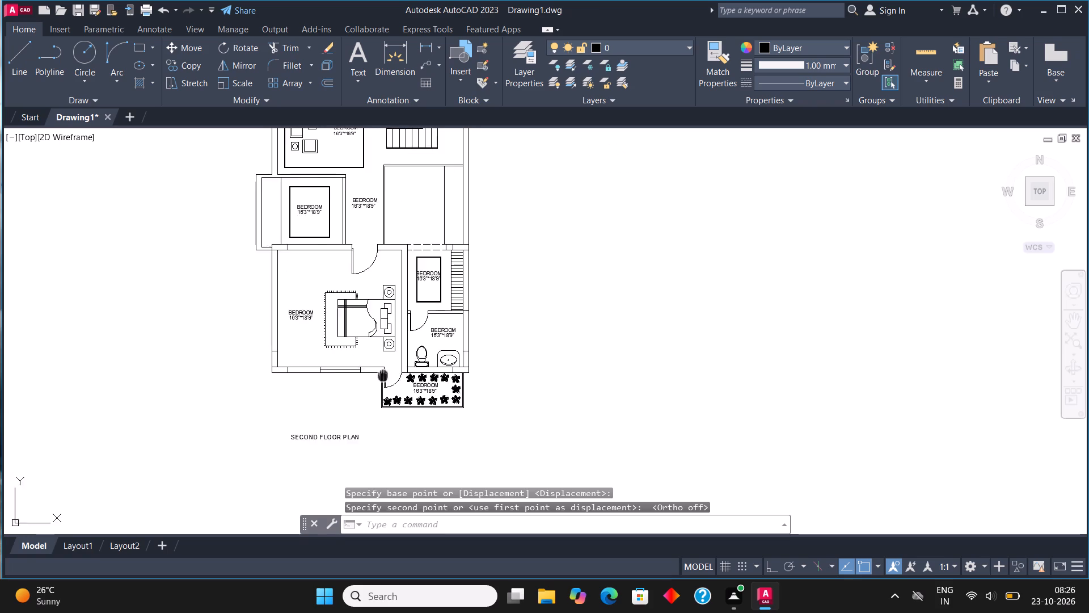
{"action": "middle_click_drag", "start_coordinate": [392, 392], "coordinate": [402, 416]}
{"action": "scroll", "coordinate": [400, 396], "scroll_direction": "down", "scroll_amount": 1}
{"action": "scroll", "coordinate": [381, 189], "scroll_direction": "up", "scroll_amount": 1}
{"action": "middle_click_drag", "start_coordinate": [380, 189], "coordinate": [408, 366]}
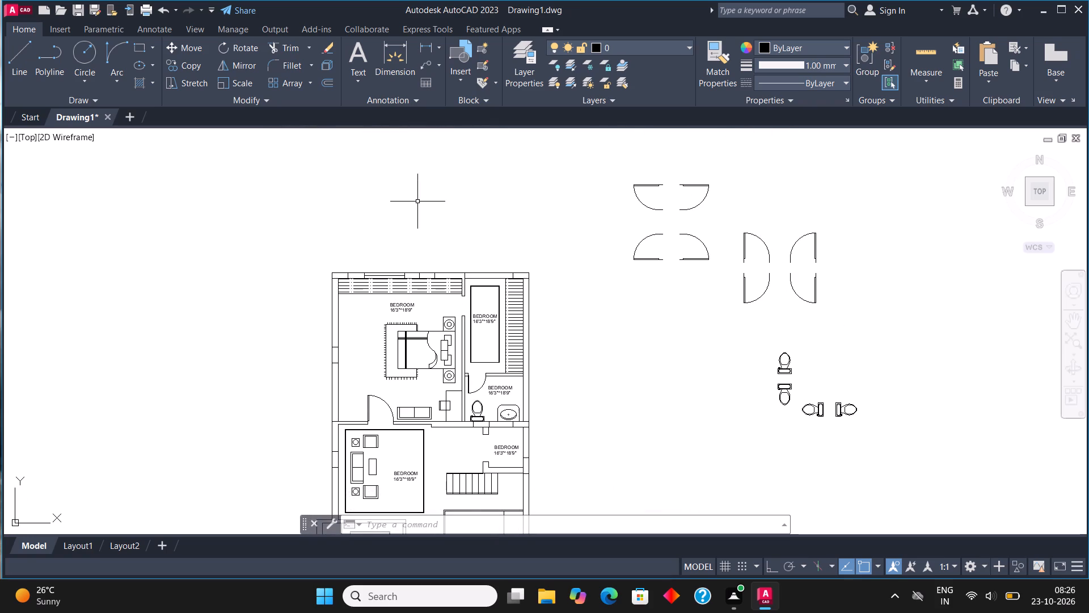
{"action": "scroll", "coordinate": [376, 301], "scroll_direction": "up", "scroll_amount": 2}
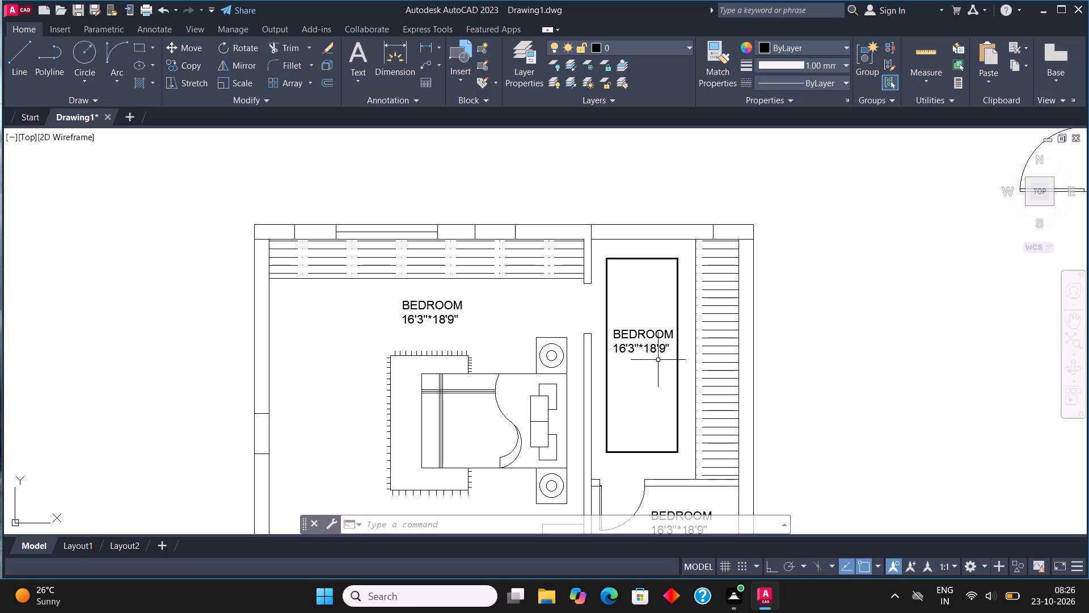
{"action": "scroll", "coordinate": [677, 355], "scroll_direction": "up", "scroll_amount": 3}
{"action": "middle_click_drag", "start_coordinate": [662, 355], "coordinate": [479, 393]}
{"action": "left_click", "coordinate": [385, 303]}
{"action": "left_click", "coordinate": [346, 324]}
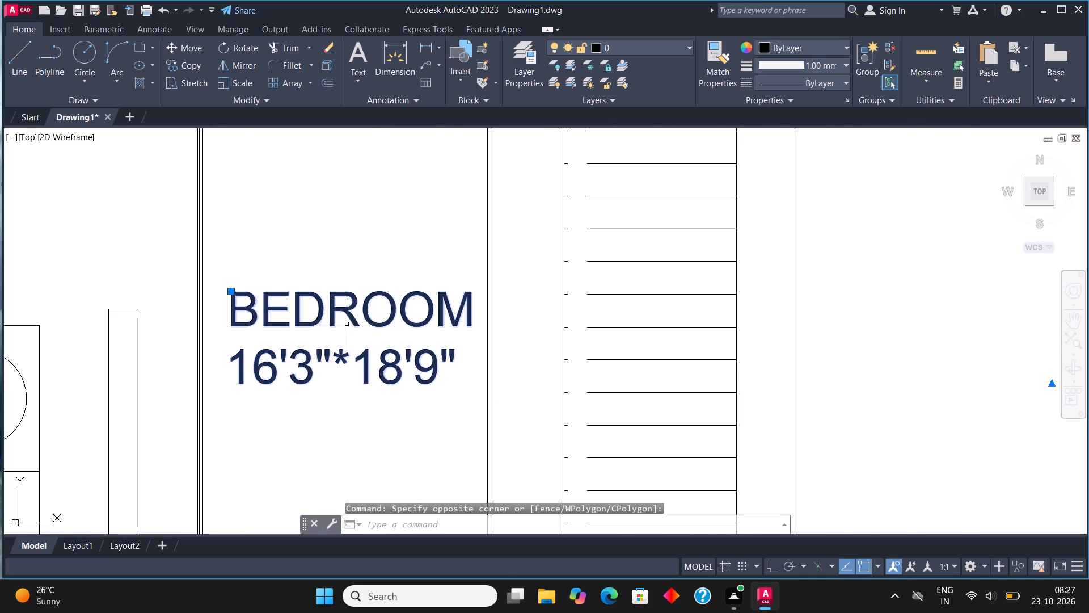
{"action": "right_click", "coordinate": [347, 324]}
{"action": "left_click", "coordinate": [449, 222]}
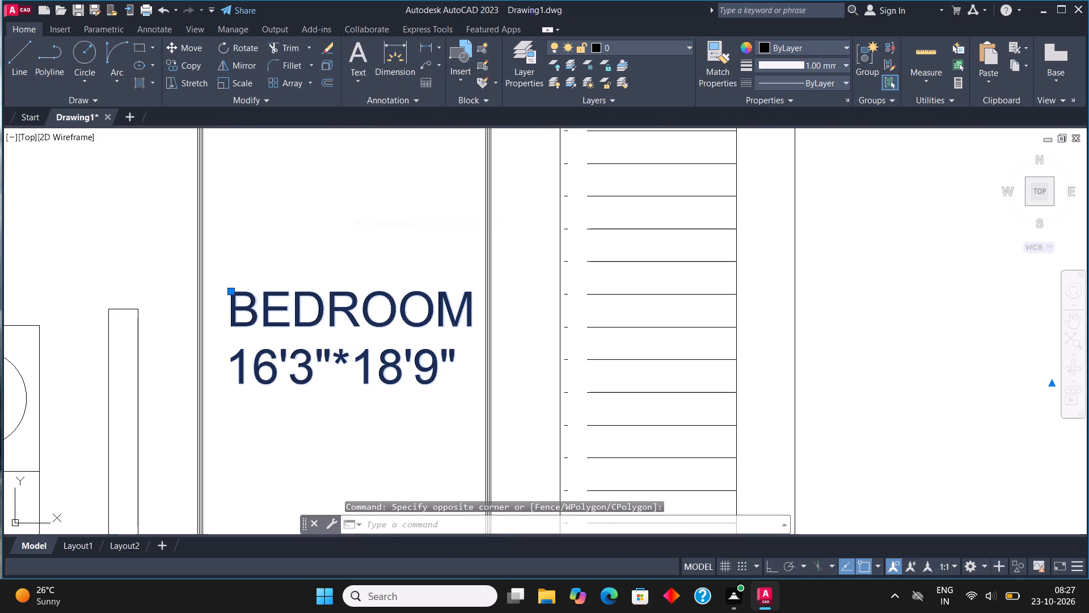
{"action": "scroll", "coordinate": [452, 373], "scroll_direction": "down", "scroll_amount": 3}
{"action": "scroll", "coordinate": [455, 363], "scroll_direction": "up", "scroll_amount": 1}
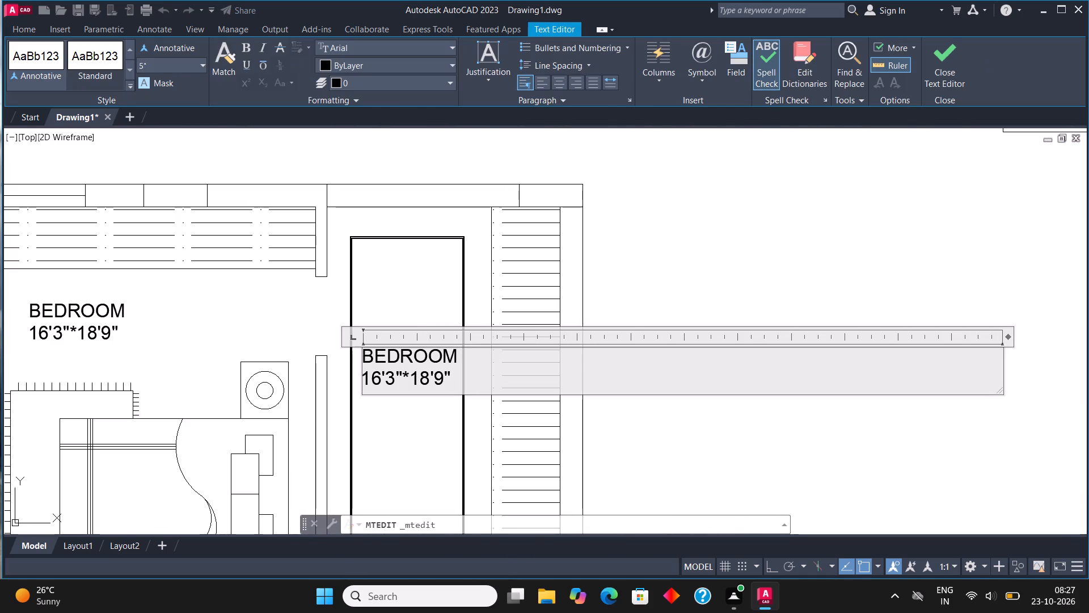
{"action": "left_click", "coordinate": [460, 380]}
{"action": "key", "text": "BackSpace"}
{"action": "key", "text": "BackSpace"}
{"action": "key", "text": "BackSpace"}
{"action": "key", "text": "BackSpace"}
{"action": "key", "text": "BackSpace"}
{"action": "key", "text": "BackSpace"}
{"action": "key", "text": "BackSpace"}
{"action": "key", "text": "BackSpace"}
{"action": "key", "text": "BackSpace"}
{"action": "key", "text": "BackSpace"}
{"action": "key", "text": "BackSpace"}
{"action": "key", "text": "BackSpace"}
{"action": "key", "text": "BackSpace"}
{"action": "key", "text": "BackSpace"}
{"action": "key", "text": "BackSpace"}
{"action": "key", "text": "BackSpace"}
{"action": "key", "text": "BackSpace"}
{"action": "key", "text": "BackSpace"}
{"action": "key", "text": "BackSpace"}
{"action": "key", "text": "BackSpace"}
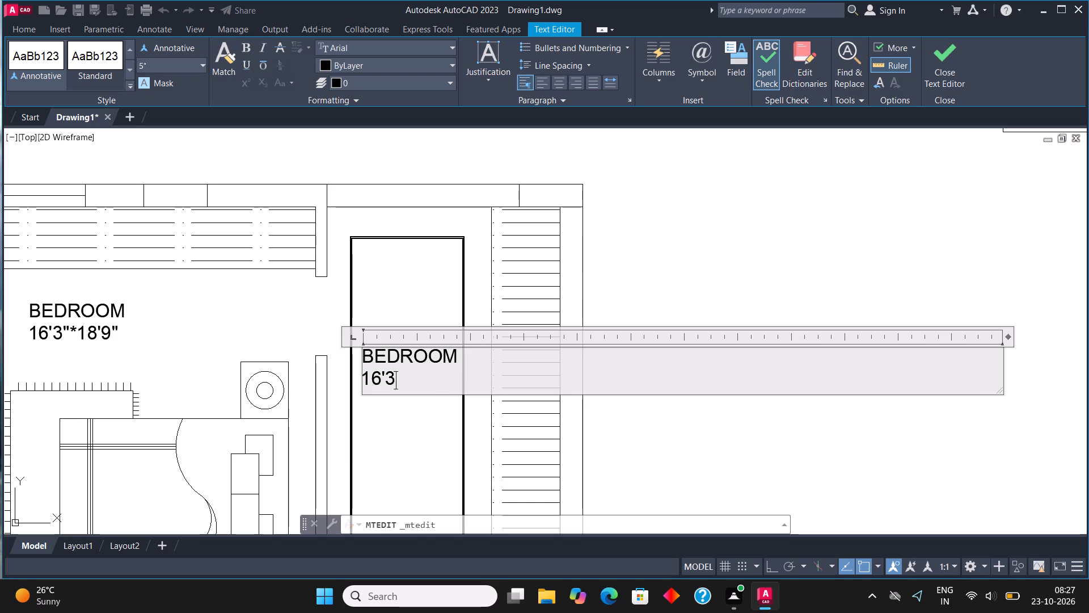
{"action": "type", "text": "W/C"}
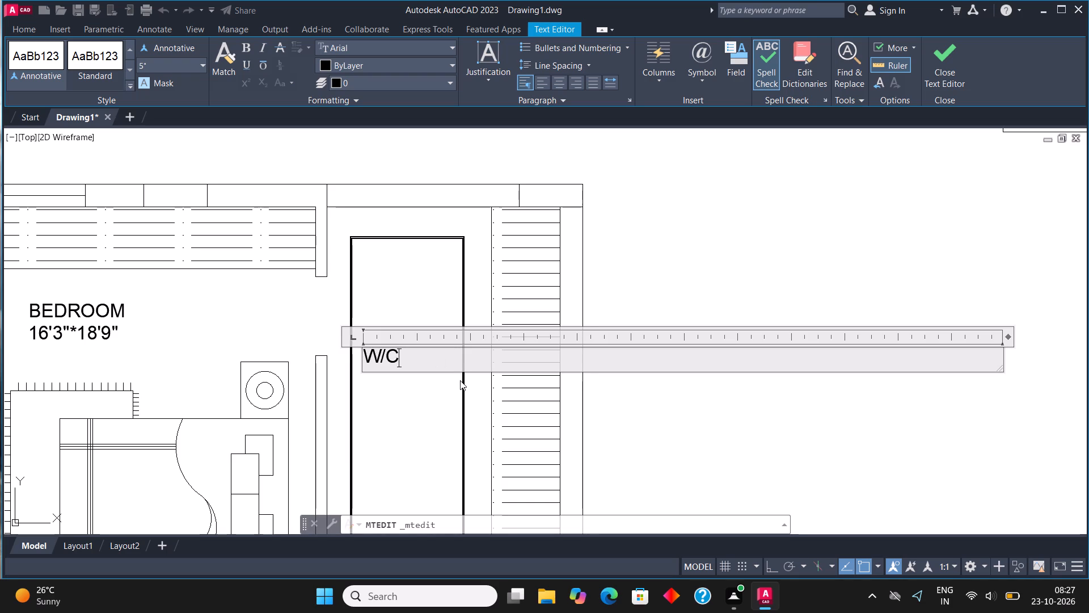
{"action": "key", "text": "Return"}
{"action": "type", "text": "7'3\""}
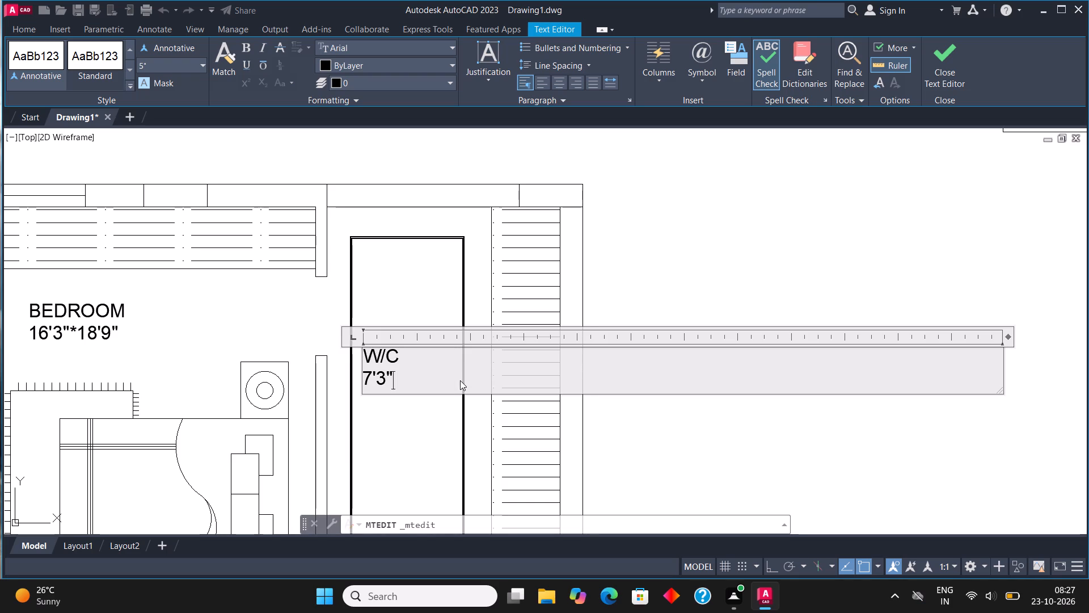
{"action": "type", "text": "*12'"}
{"action": "left_click", "coordinate": [367, 357]}
{"action": "key", "text": "space"}
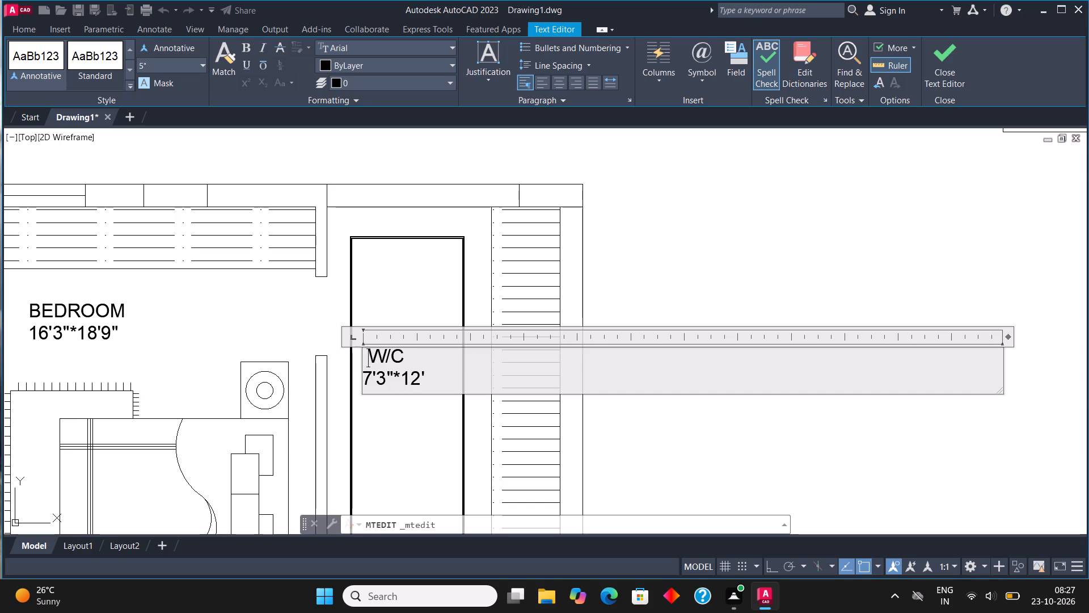
{"action": "key", "text": "space"}
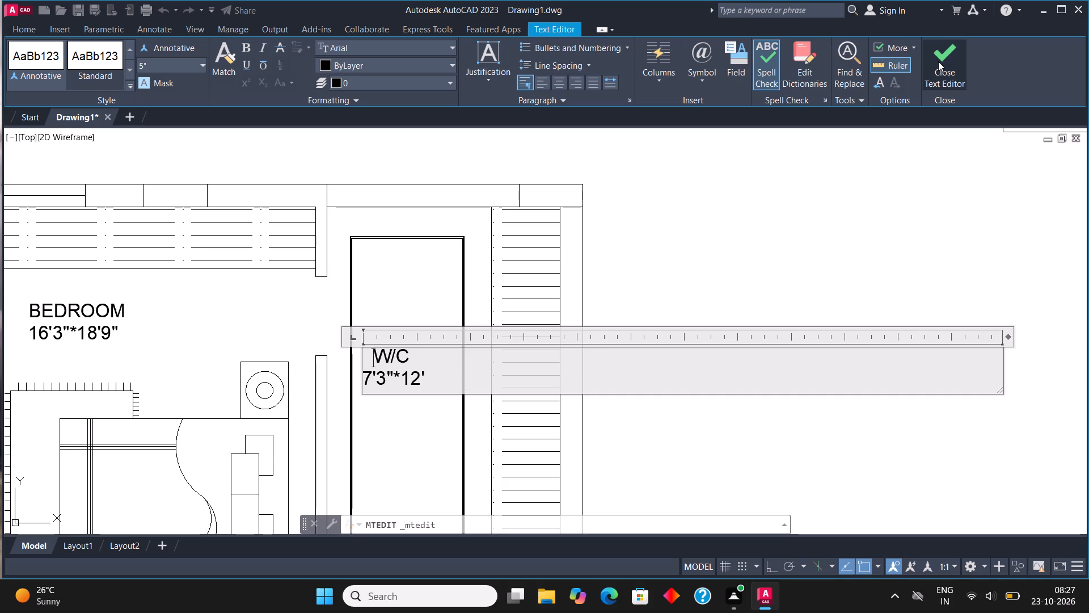
{"action": "left_click", "coordinate": [938, 61]}
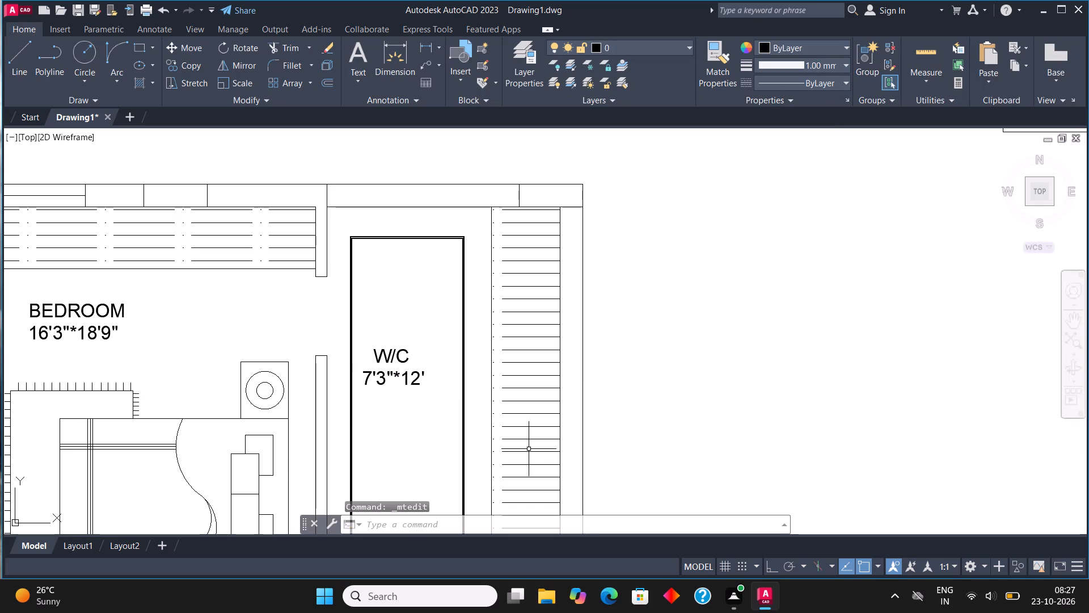
Replace the BEDROOM label in the bathroom below the W/C room with TOILET over 7'3"*6'.
{"action": "scroll", "coordinate": [367, 308], "scroll_direction": "down", "scroll_amount": 3}
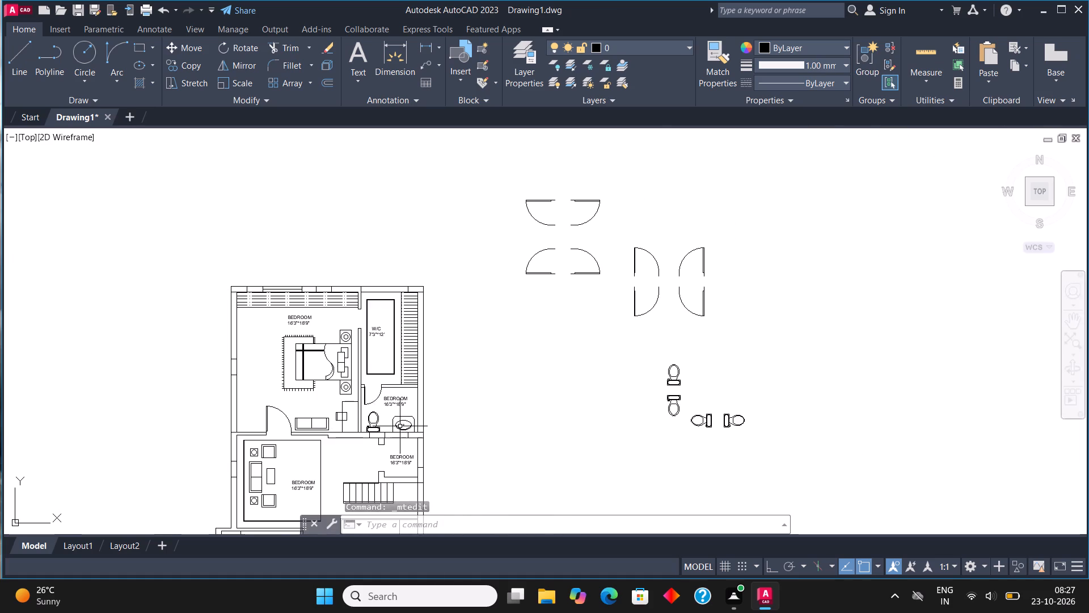
{"action": "scroll", "coordinate": [386, 398], "scroll_direction": "up", "scroll_amount": 4}
{"action": "left_click", "coordinate": [384, 400]}
{"action": "right_click", "coordinate": [379, 402]}
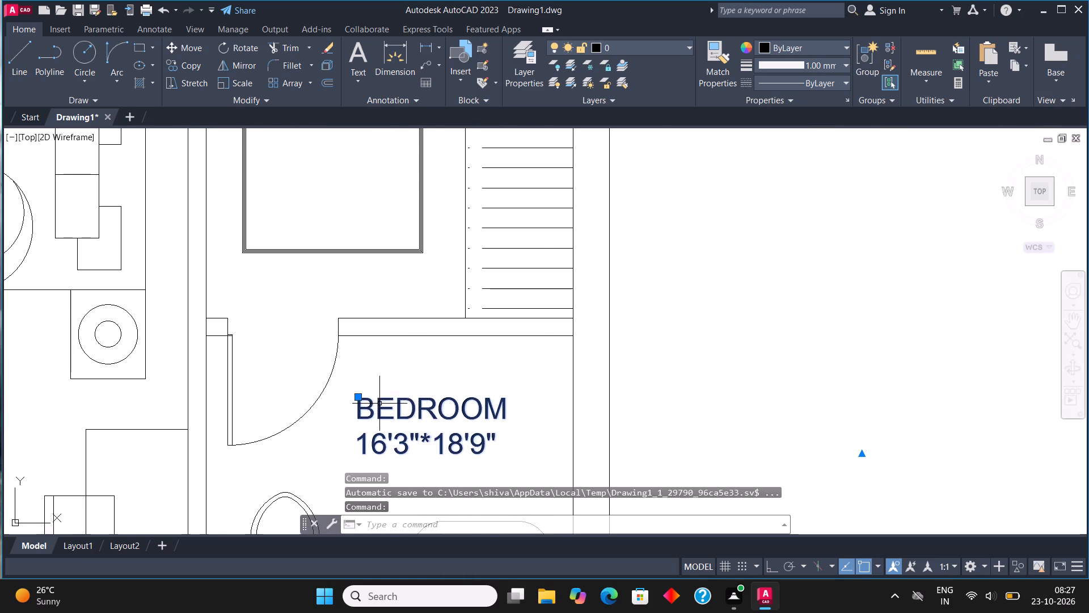
{"action": "left_click", "coordinate": [446, 50]}
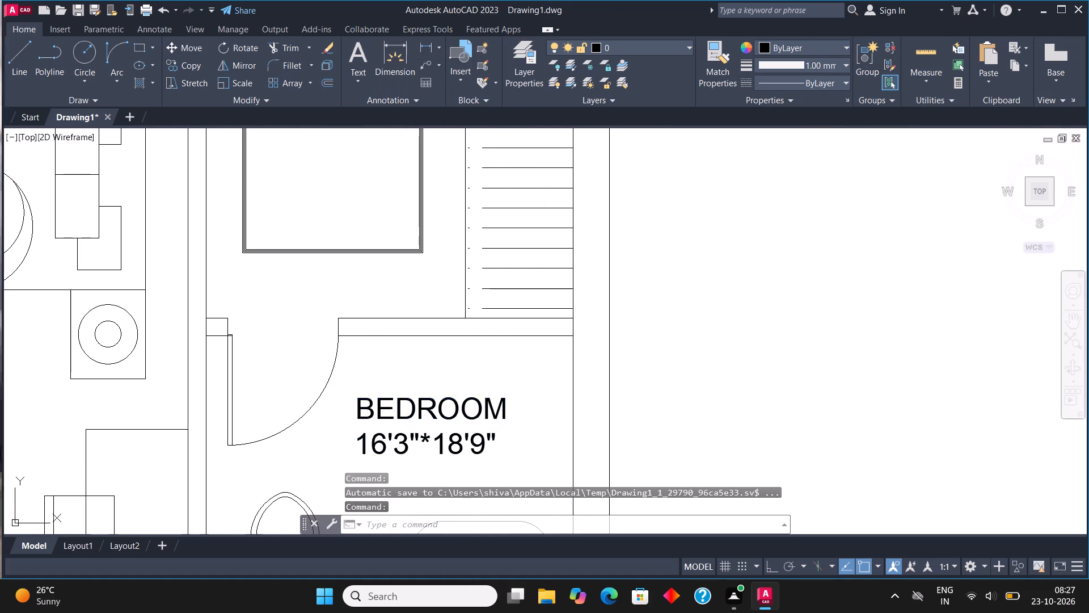
{"action": "left_click", "coordinate": [522, 453]}
{"action": "key", "text": "BackSpace"}
{"action": "key", "text": "BackSpace"}
{"action": "key", "text": "BackSpace"}
{"action": "key", "text": "BackSpace"}
{"action": "key", "text": "BackSpace"}
{"action": "key", "text": "BackSpace"}
{"action": "key", "text": "BackSpace"}
{"action": "key", "text": "BackSpace"}
{"action": "key", "text": "BackSpace"}
{"action": "key", "text": "BackSpace"}
{"action": "key", "text": "BackSpace"}
{"action": "key", "text": "BackSpace"}
{"action": "key", "text": "BackSpace"}
{"action": "key", "text": "BackSpace"}
{"action": "key", "text": "BackSpace"}
{"action": "key", "text": "BackSpace"}
{"action": "key", "text": "BackSpace"}
{"action": "key", "text": "BackSpace"}
{"action": "key", "text": "BackSpace"}
{"action": "key", "text": "BackSpace"}
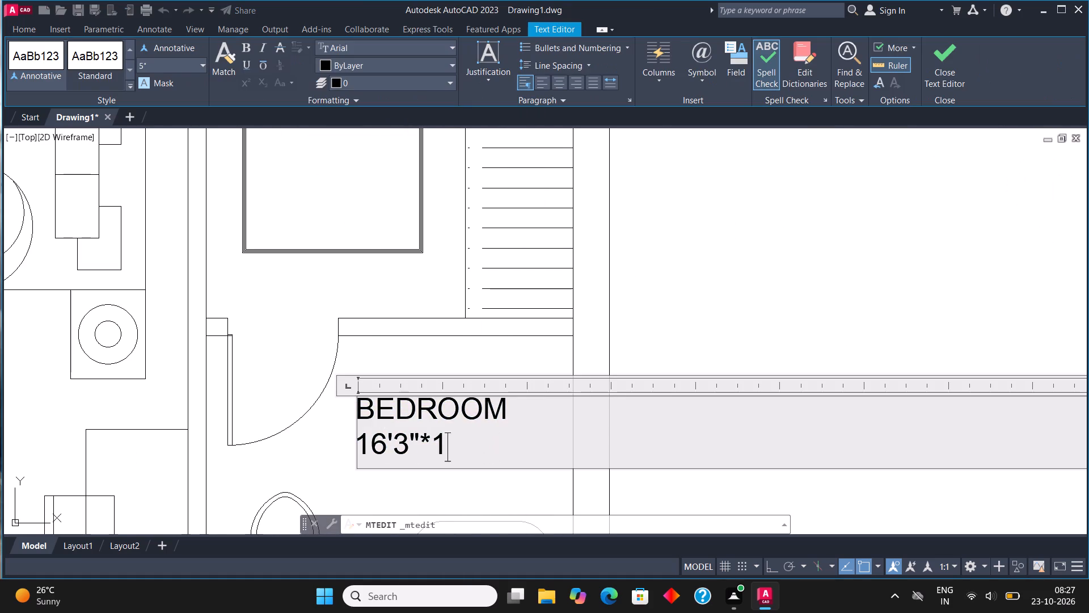
{"action": "type", "text": "TOILET"}
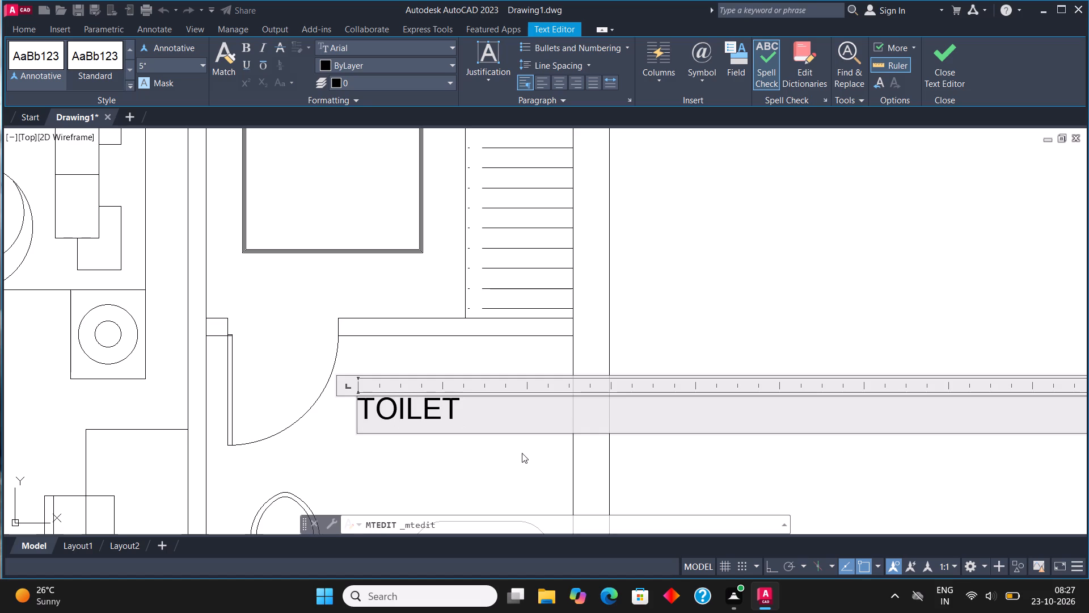
{"action": "key", "text": "Return"}
{"action": "type", "text": "7'3\""}
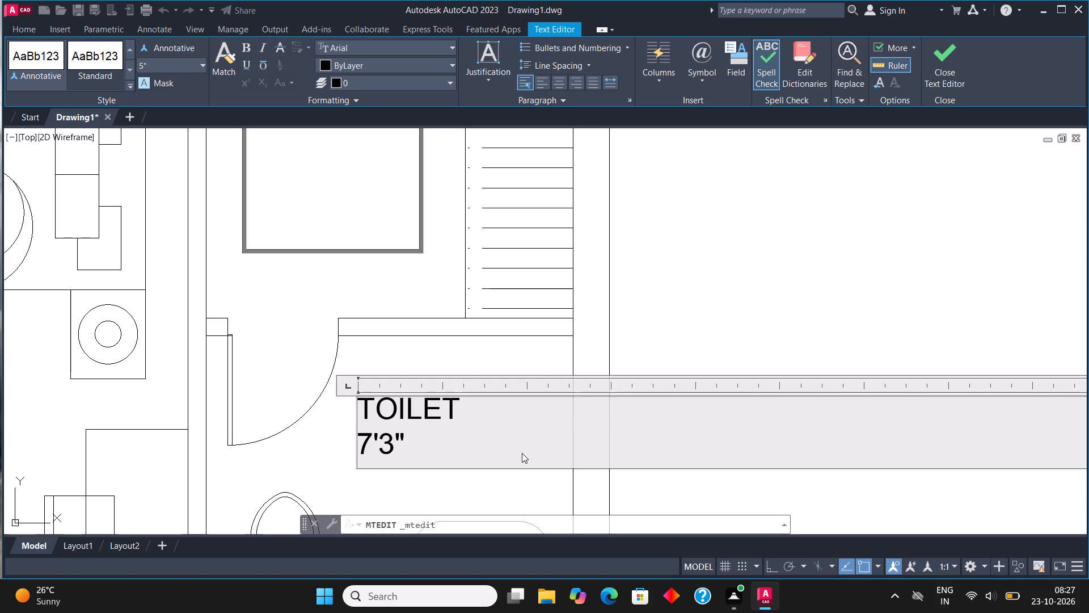
{"action": "key", "text": "asterisk"}
{"action": "key", "text": "6"}
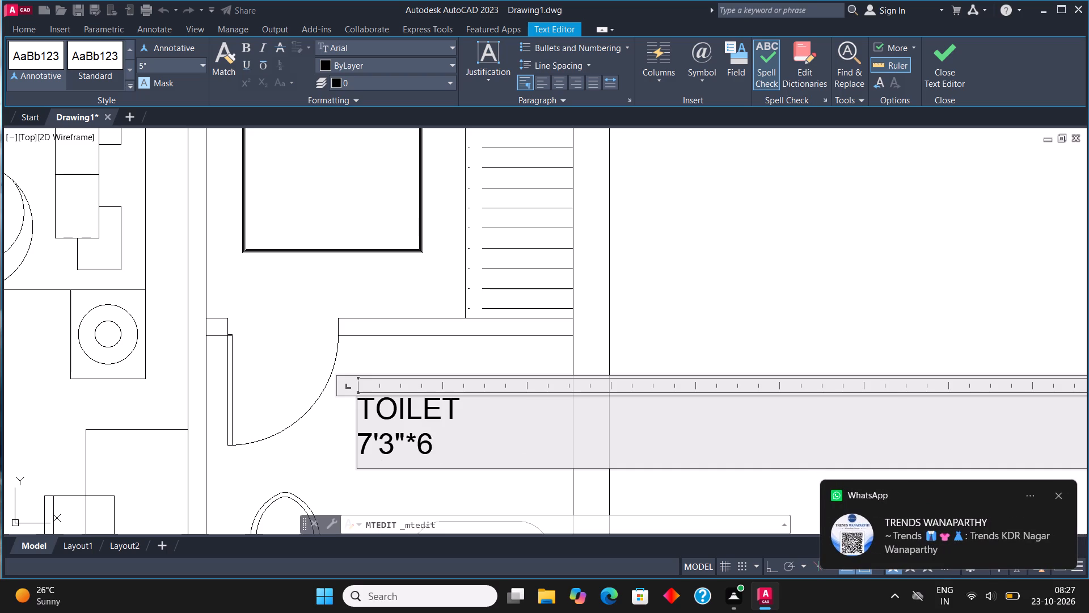
{"action": "key", "text": "apostrophe"}
{"action": "left_click", "coordinate": [937, 68]}
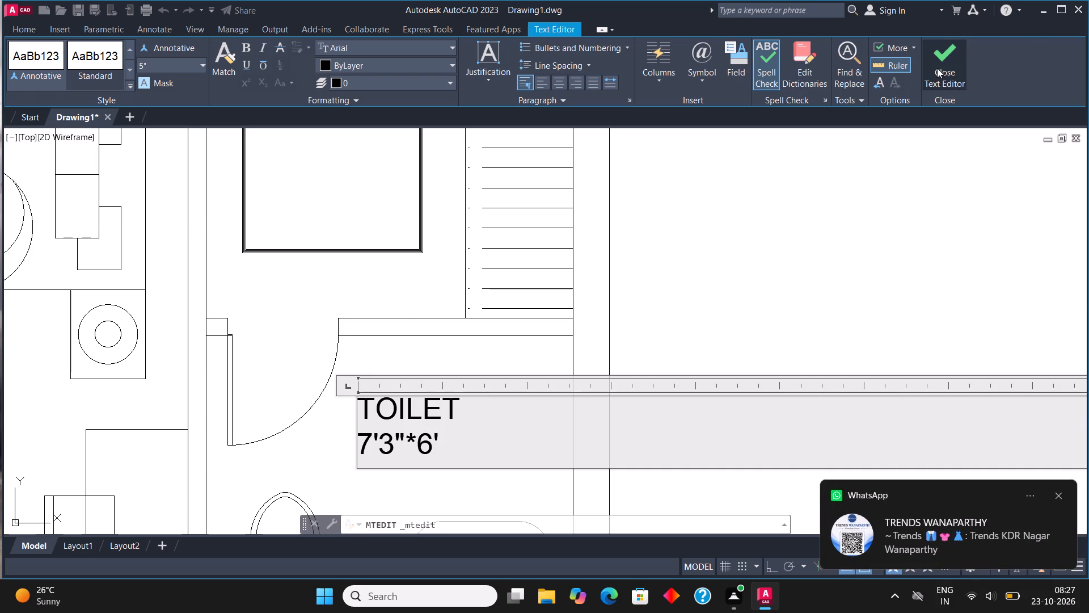
Replace the BEDROOM label in the small room below the toilet with LIFT over 4'6"*5'3", indenting the first line by two spaces.
{"action": "scroll", "coordinate": [554, 237], "scroll_direction": "down", "scroll_amount": 3}
{"action": "scroll", "coordinate": [537, 373], "scroll_direction": "up", "scroll_amount": 2}
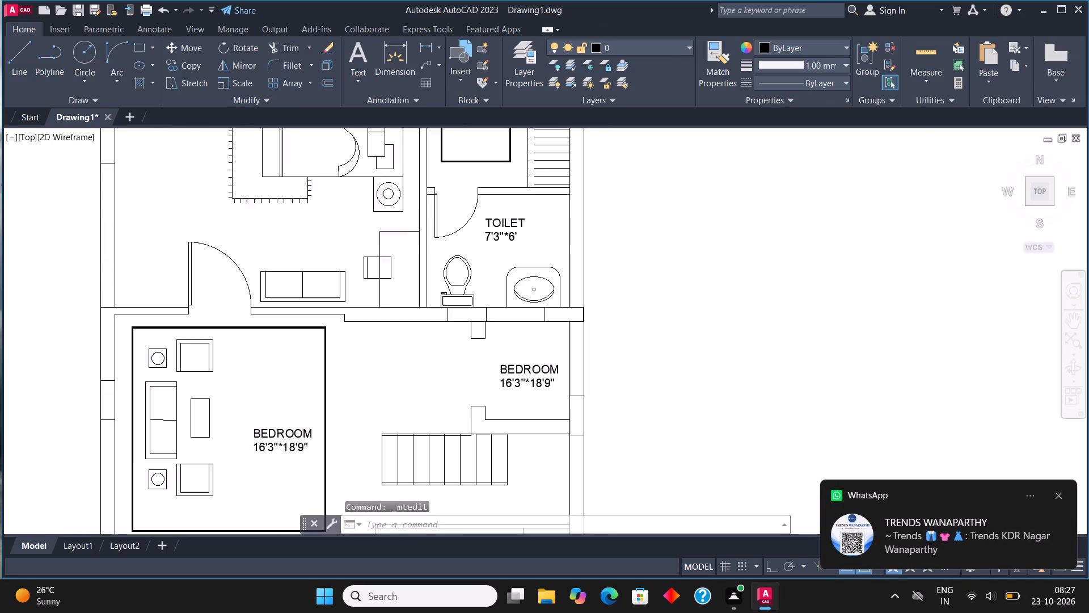
{"action": "scroll", "coordinate": [537, 373], "scroll_direction": "up", "scroll_amount": 1}
{"action": "left_click", "coordinate": [533, 369]}
{"action": "left_click", "coordinate": [505, 366]}
{"action": "right_click", "coordinate": [505, 364]}
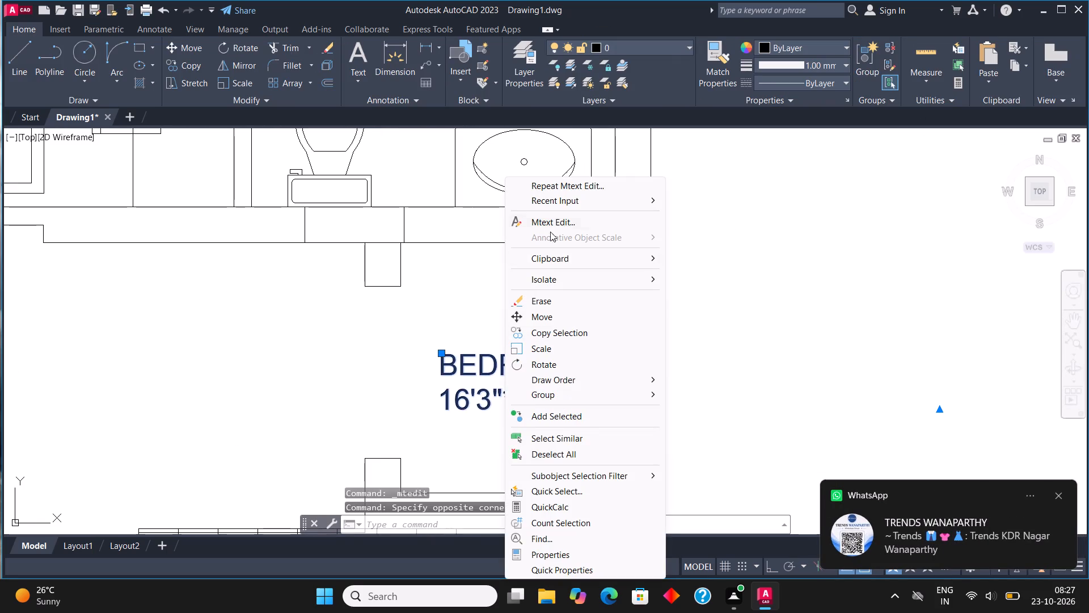
{"action": "left_click", "coordinate": [551, 228]}
{"action": "left_click", "coordinate": [594, 399]}
{"action": "key", "text": "BackSpace"}
{"action": "key", "text": "BackSpace"}
{"action": "key", "text": "BackSpace"}
{"action": "key", "text": "BackSpace"}
{"action": "key", "text": "BackSpace"}
{"action": "key", "text": "BackSpace"}
{"action": "key", "text": "BackSpace"}
{"action": "key", "text": "BackSpace"}
{"action": "key", "text": "BackSpace"}
{"action": "key", "text": "BackSpace"}
{"action": "key", "text": "BackSpace"}
{"action": "key", "text": "BackSpace"}
{"action": "key", "text": "BackSpace"}
{"action": "key", "text": "BackSpace"}
{"action": "key", "text": "BackSpace"}
{"action": "key", "text": "BackSpace"}
{"action": "key", "text": "BackSpace"}
{"action": "key", "text": "BackSpace"}
{"action": "key", "text": "BackSpace"}
{"action": "key", "text": "BackSpace"}
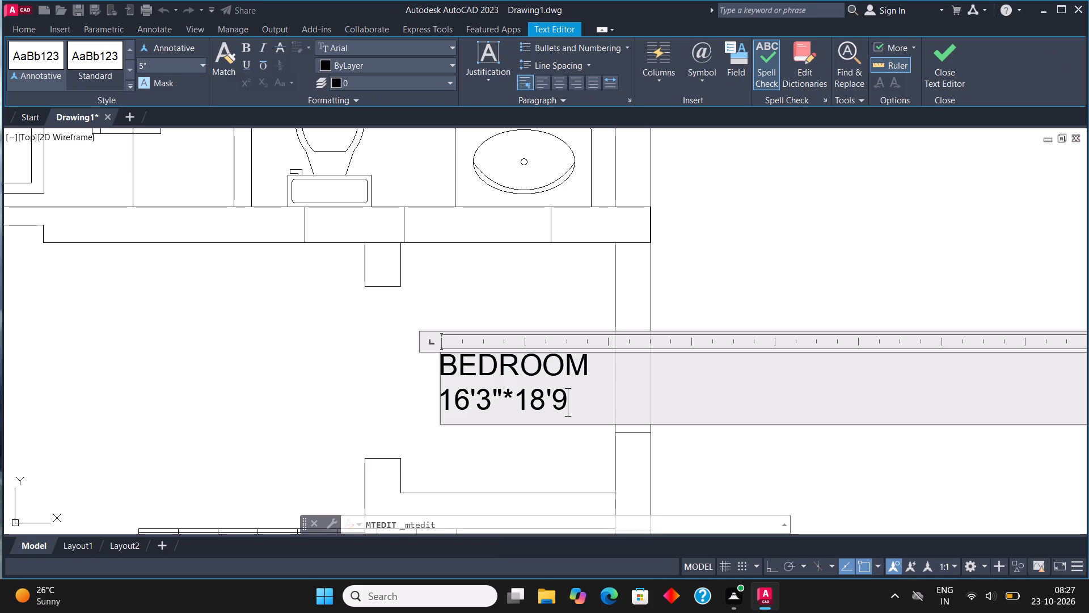
{"action": "type", "text": "LIFT"}
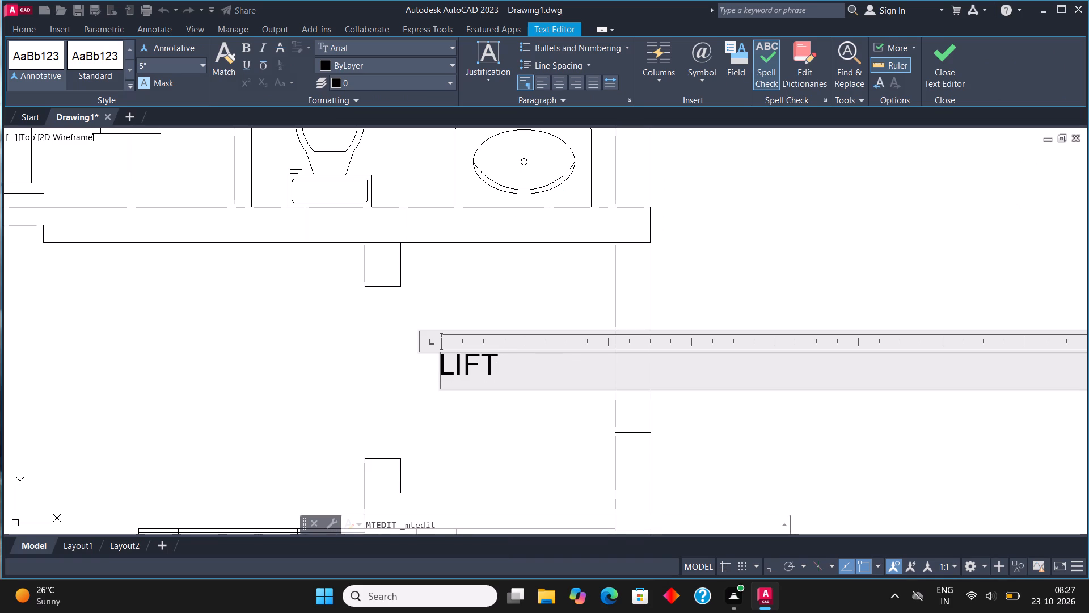
{"action": "key", "text": "Return"}
{"action": "type", "text": "4'6\""}
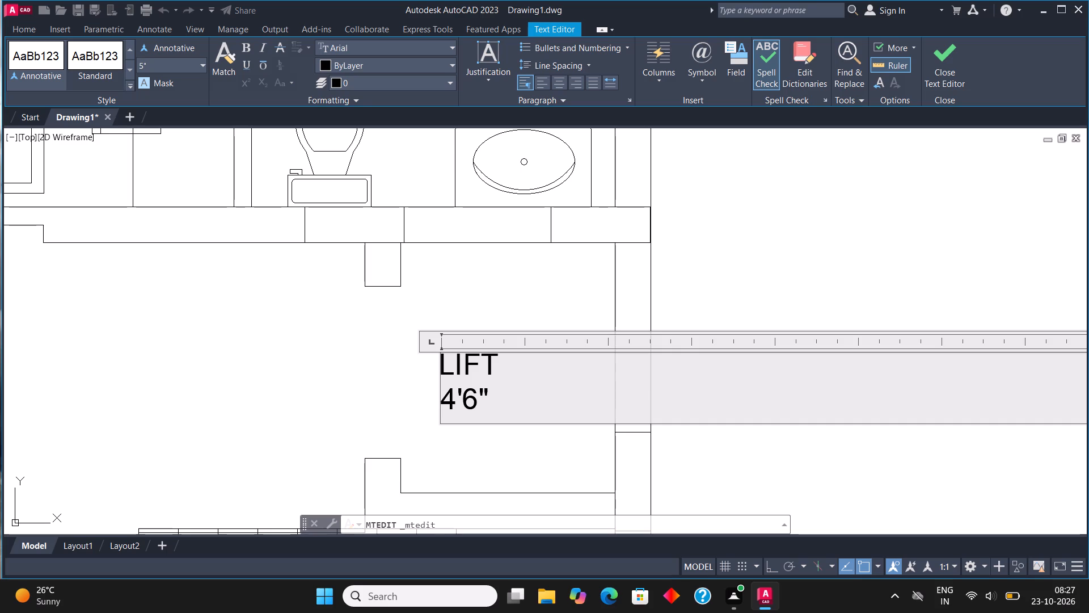
{"action": "type", "text": "*5'"}
{"action": "type", "text": "3\""}
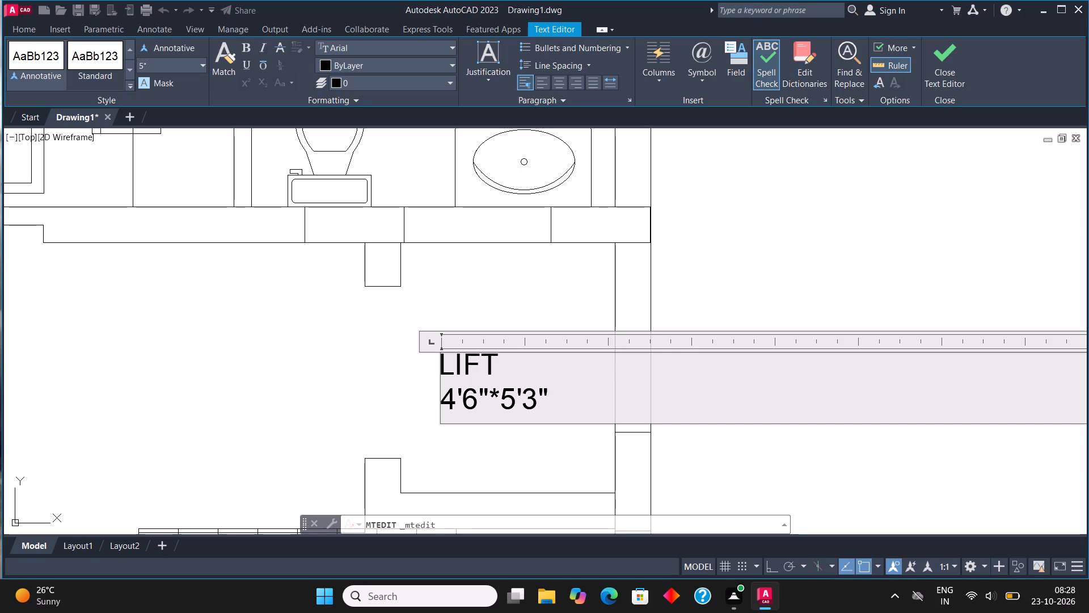
{"action": "left_click", "coordinate": [442, 362]}
{"action": "left_click", "coordinate": [484, 380]}
{"action": "key", "text": "space"}
{"action": "key", "text": "space"}
{"action": "key", "text": "BackSpace"}
{"action": "key", "text": "BackSpace"}
{"action": "key", "text": "f"}
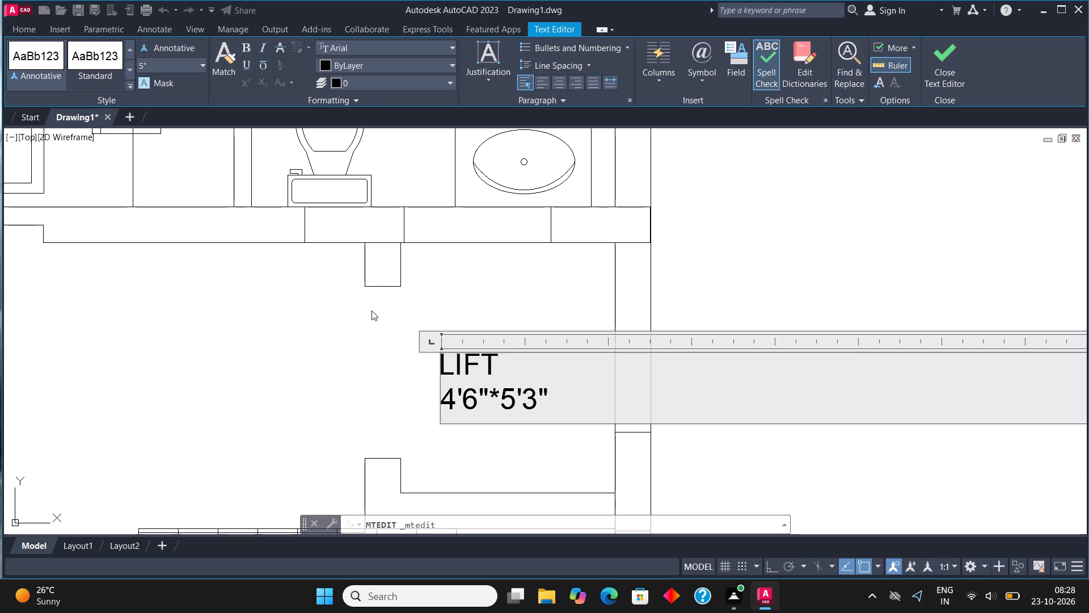
{"action": "left_click", "coordinate": [440, 362]}
{"action": "key", "text": "space"}
{"action": "key", "text": "space"}
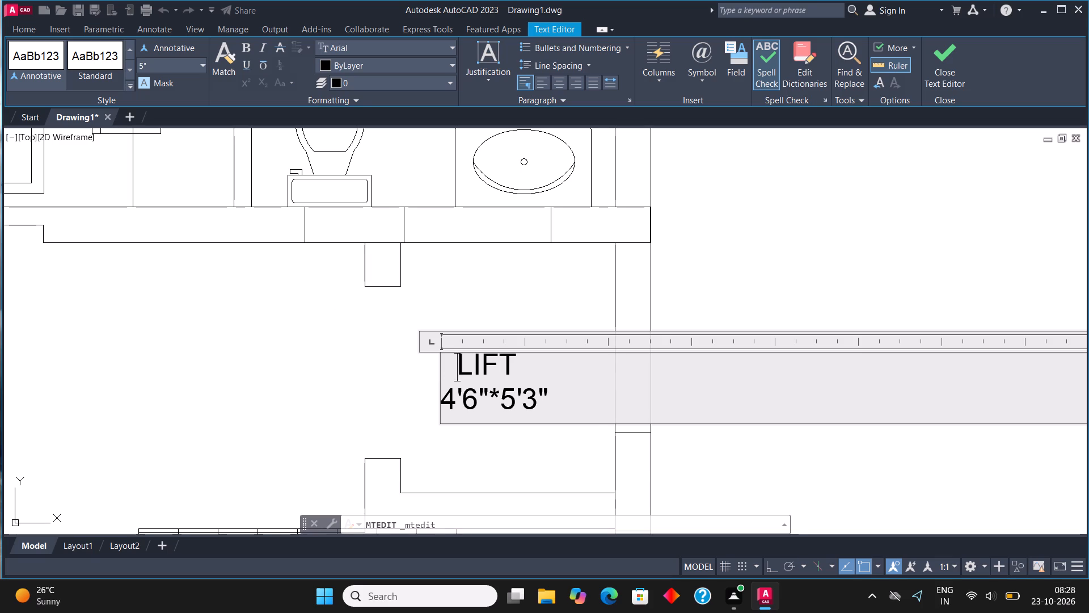
{"action": "left_click", "coordinate": [930, 49]}
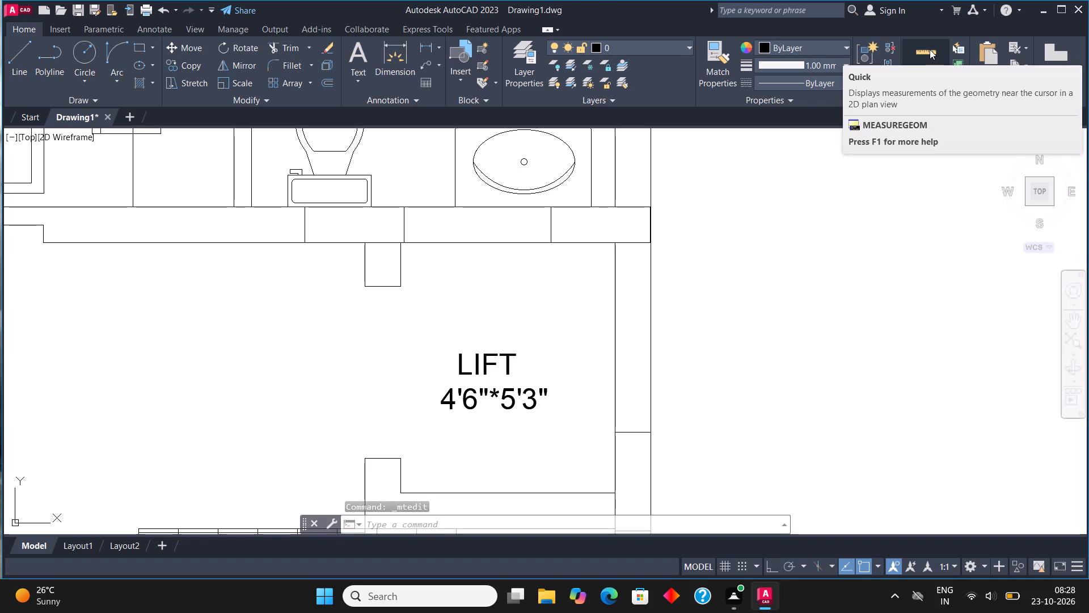
Replace the BEDROOM label in the sofa seating area beside the staircase with LOUNGE over 12'3"*12'6".
{"action": "scroll", "coordinate": [765, 146], "scroll_direction": "down", "scroll_amount": 3}
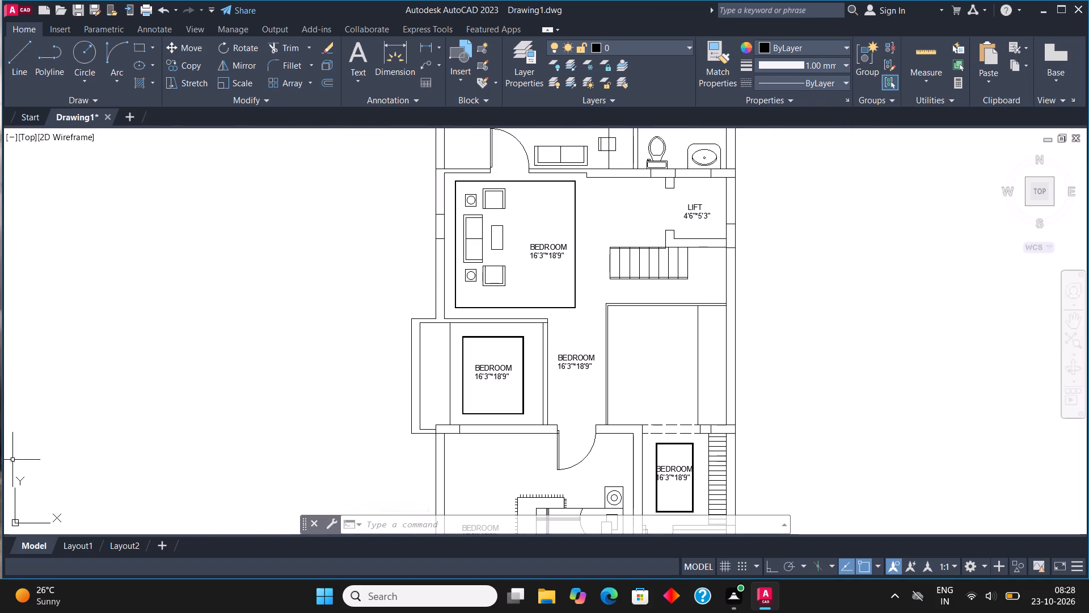
{"action": "scroll", "coordinate": [550, 242], "scroll_direction": "up", "scroll_amount": 3}
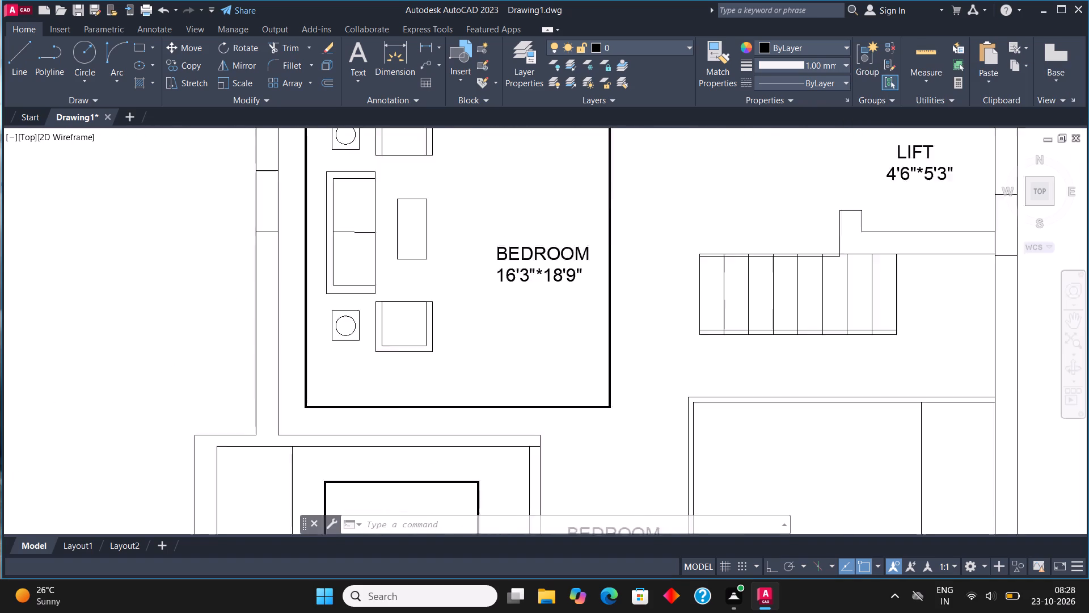
{"action": "middle_click_drag", "start_coordinate": [548, 242], "coordinate": [356, 317]}
{"action": "left_click", "coordinate": [350, 340]}
{"action": "right_click", "coordinate": [350, 340]}
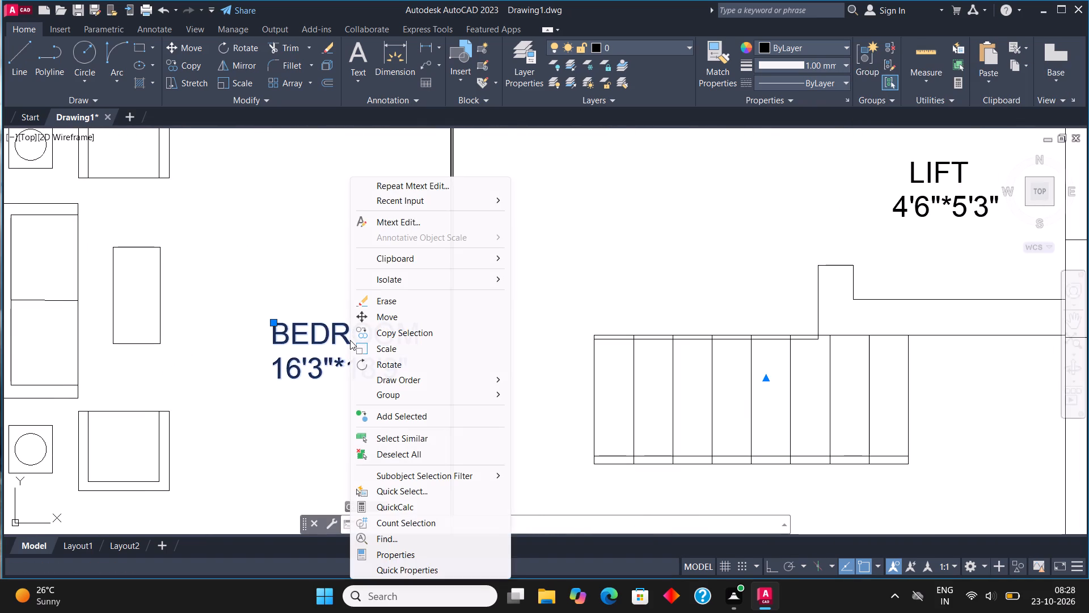
{"action": "left_click", "coordinate": [427, 221]}
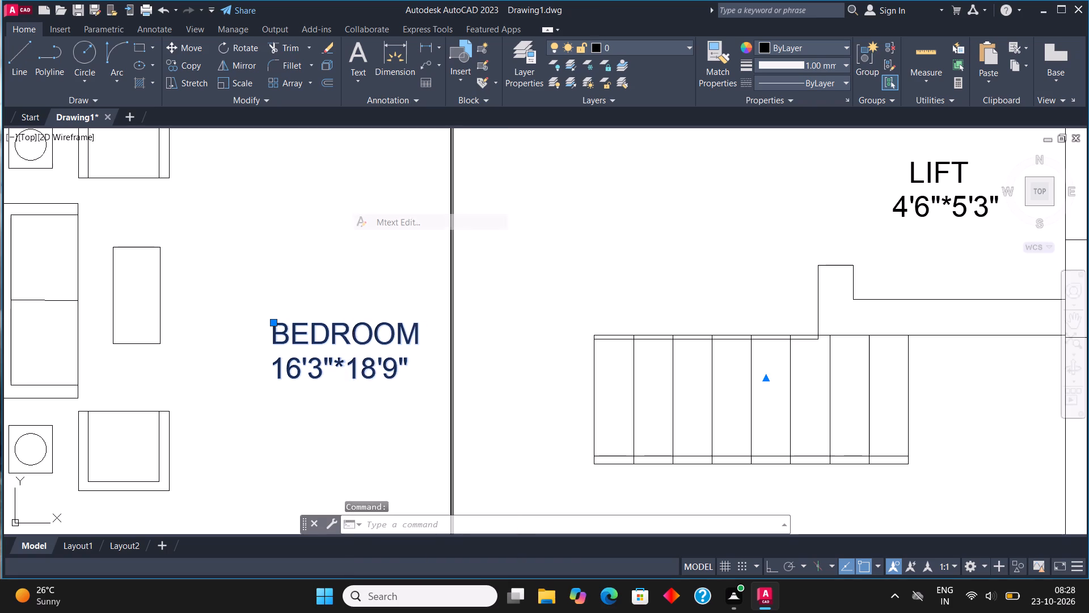
{"action": "left_click", "coordinate": [419, 376]}
{"action": "key", "text": "BackSpace"}
{"action": "key", "text": "BackSpace"}
{"action": "key", "text": "BackSpace"}
{"action": "key", "text": "BackSpace"}
{"action": "key", "text": "BackSpace"}
{"action": "key", "text": "BackSpace"}
{"action": "key", "text": "BackSpace"}
{"action": "key", "text": "BackSpace"}
{"action": "key", "text": "BackSpace"}
{"action": "key", "text": "BackSpace"}
{"action": "key", "text": "BackSpace"}
{"action": "key", "text": "BackSpace"}
{"action": "key", "text": "BackSpace"}
{"action": "key", "text": "BackSpace"}
{"action": "key", "text": "BackSpace"}
{"action": "key", "text": "BackSpace"}
{"action": "key", "text": "BackSpace"}
{"action": "key", "text": "BackSpace"}
{"action": "key", "text": "BackSpace"}
{"action": "key", "text": "BackSpace"}
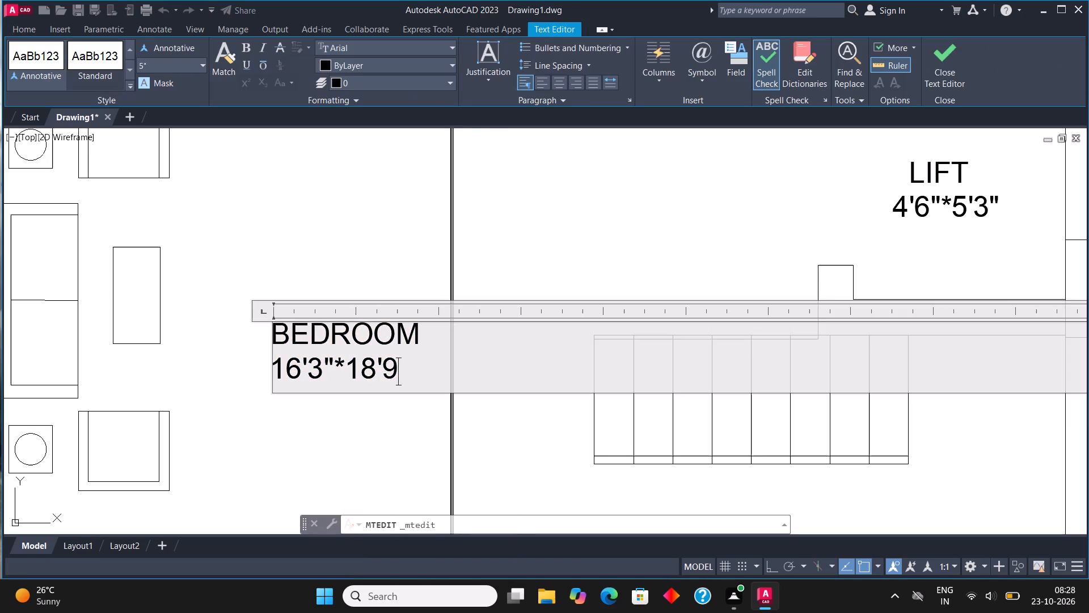
{"action": "type", "text": "LOUN"}
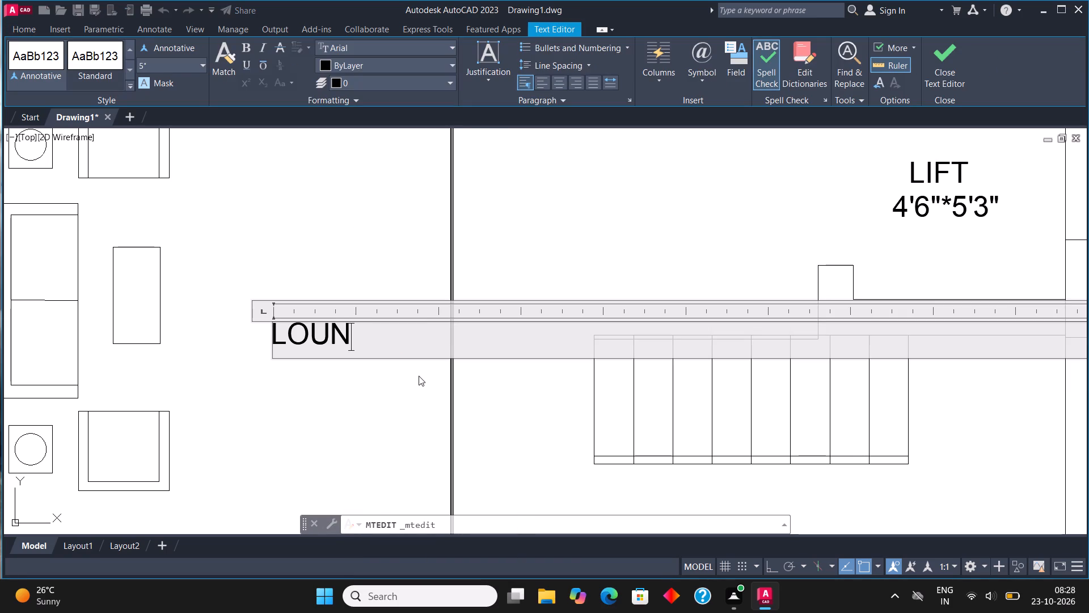
{"action": "type", "text": "GE"}
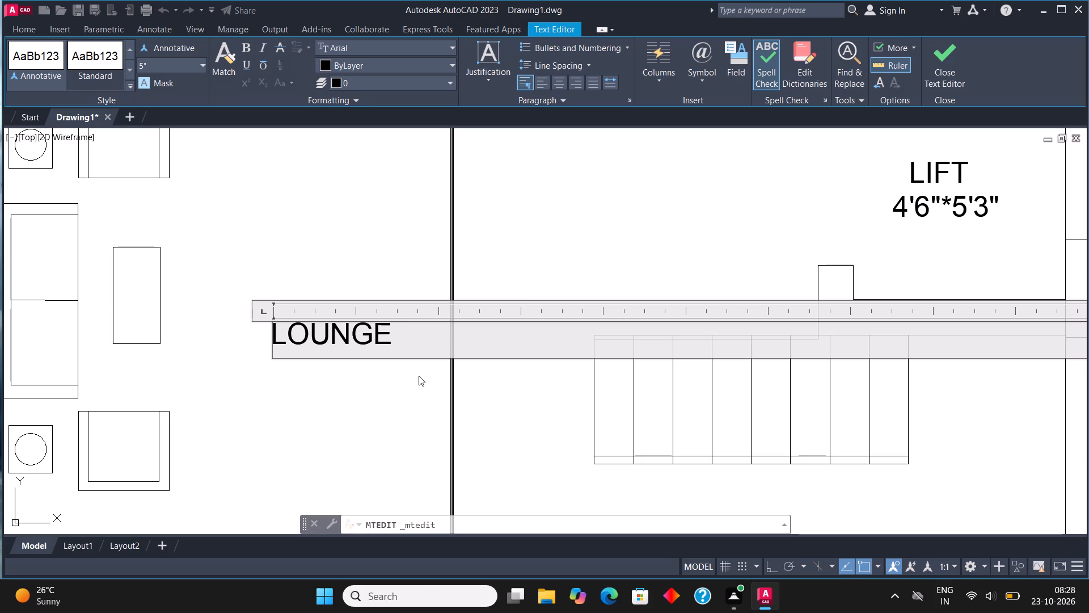
{"action": "key", "text": "Return"}
{"action": "type", "text": "12'3\""}
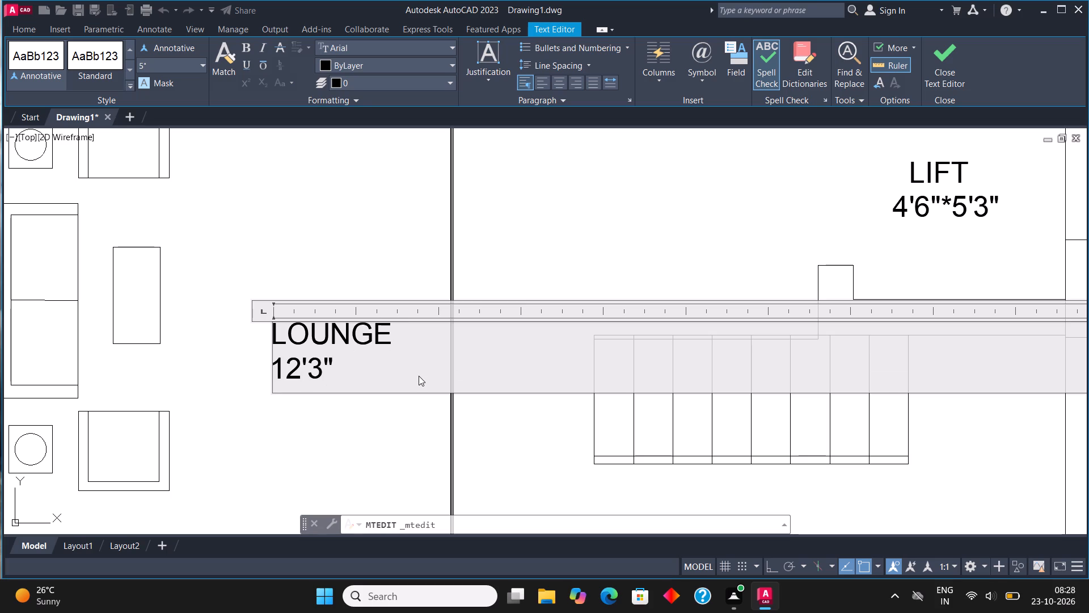
{"action": "type", "text": "*12'6\""}
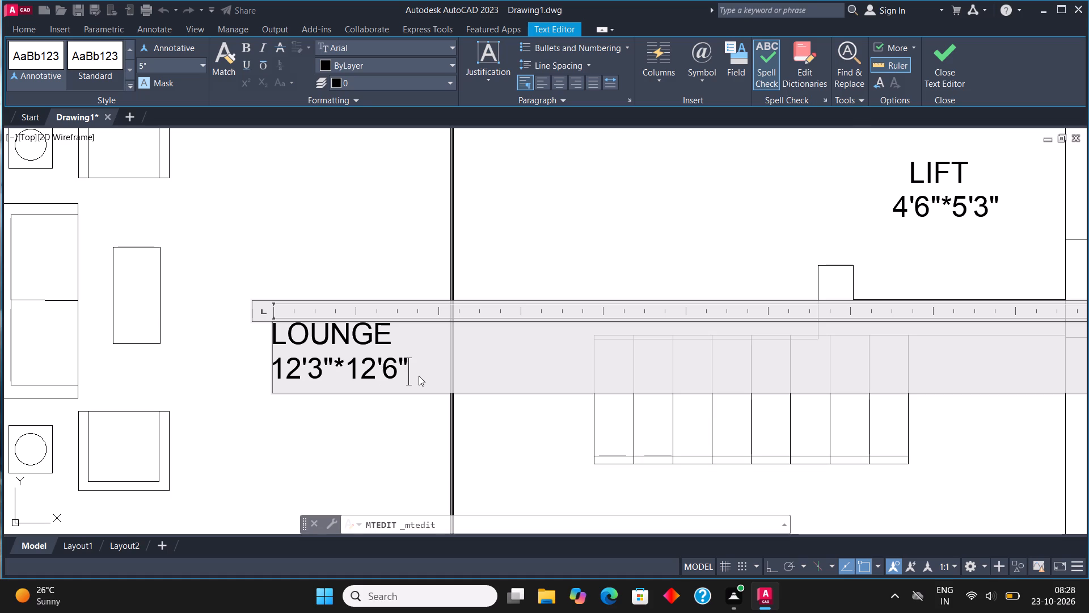
{"action": "left_click", "coordinate": [948, 53]}
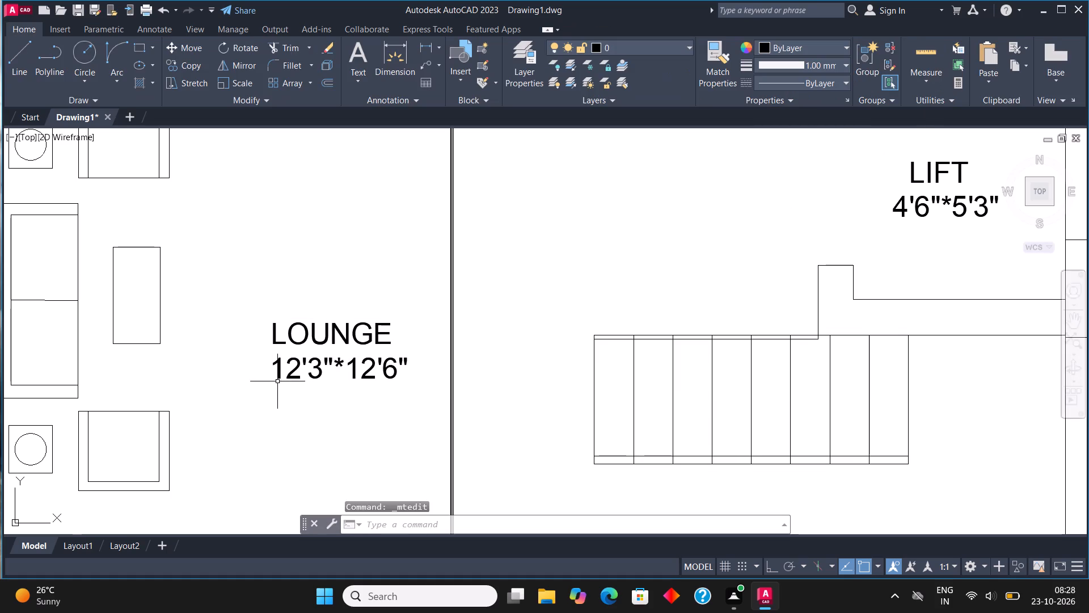
Replace the BEDROOM label in the corridor below the lounge with 5' WIDE over PASSAGE, indenting the first line by one space.
{"action": "scroll", "coordinate": [284, 330], "scroll_direction": "down", "scroll_amount": 4}
{"action": "middle_click_drag", "start_coordinate": [354, 384], "coordinate": [377, 333]}
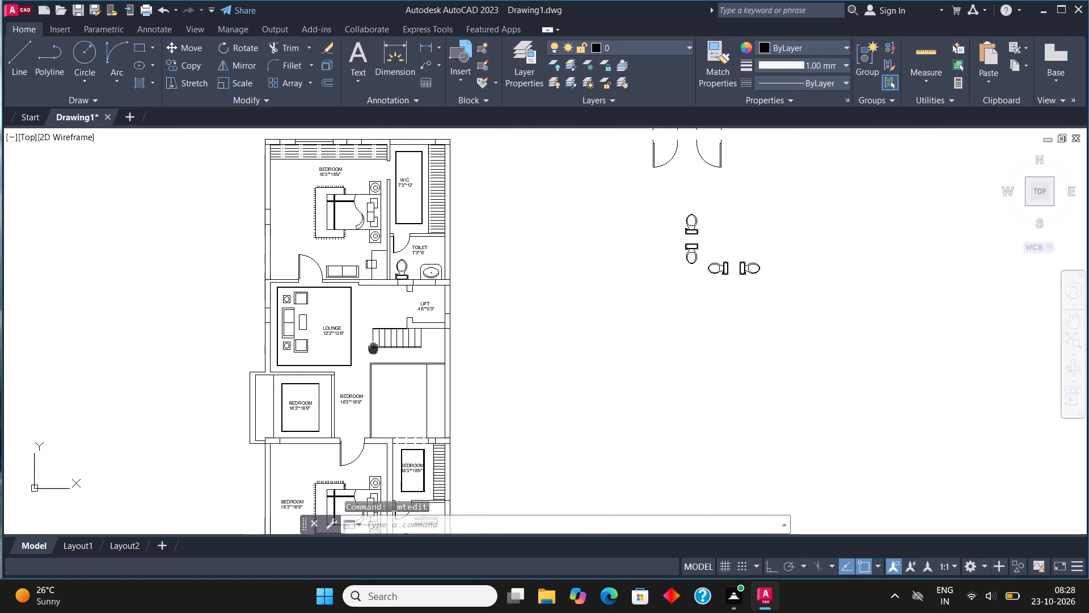
{"action": "middle_click_drag", "start_coordinate": [377, 333], "coordinate": [385, 323]}
{"action": "scroll", "coordinate": [363, 384], "scroll_direction": "up", "scroll_amount": 2}
{"action": "scroll", "coordinate": [364, 338], "scroll_direction": "up", "scroll_amount": 3}
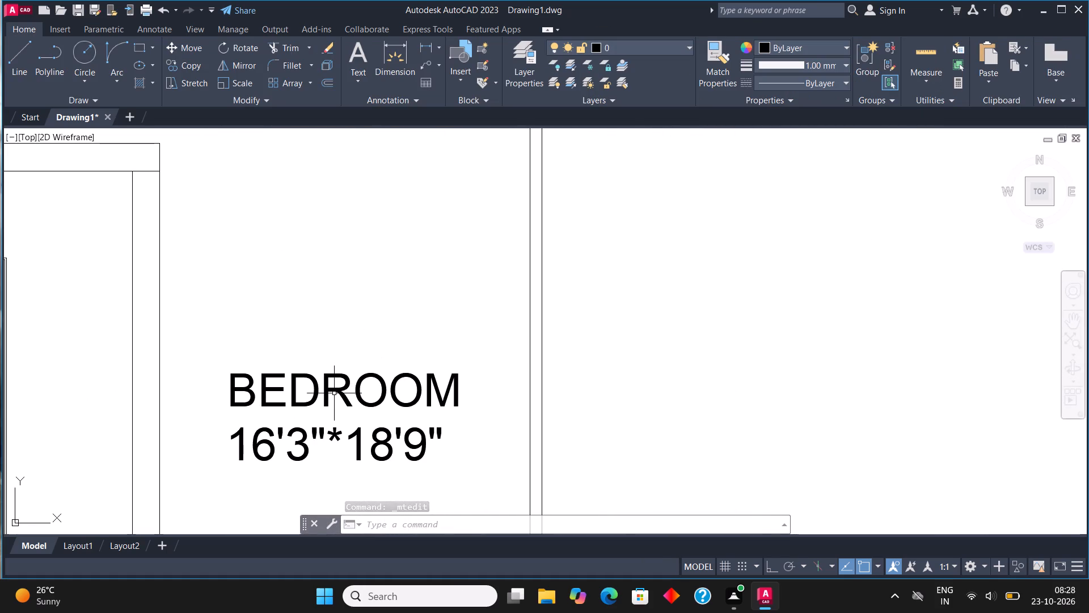
{"action": "left_click", "coordinate": [334, 396]}
{"action": "left_click", "coordinate": [324, 382]}
{"action": "right_click", "coordinate": [326, 385]}
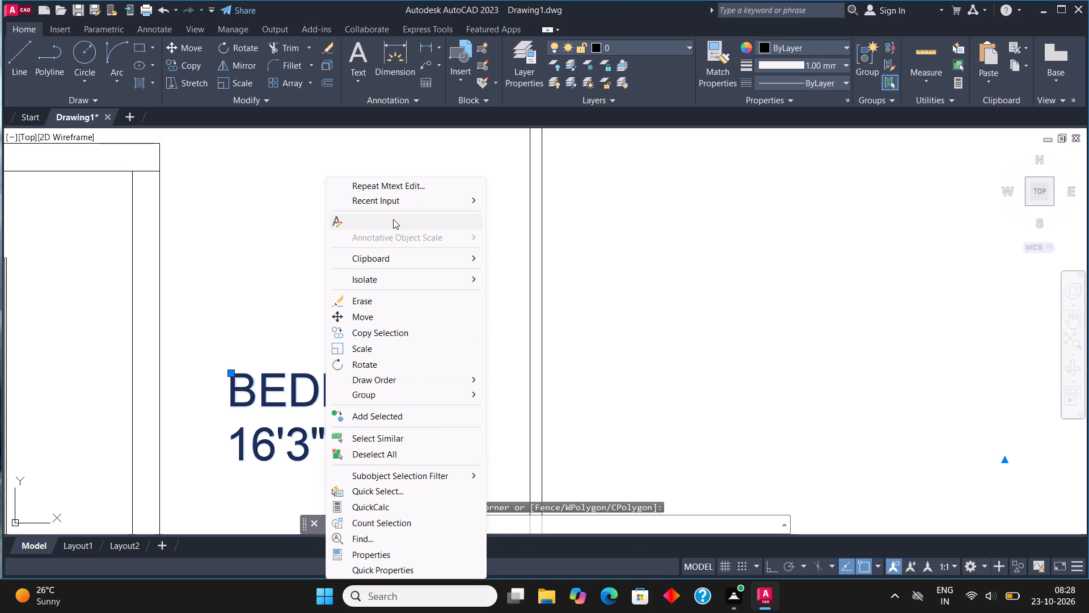
{"action": "left_click", "coordinate": [393, 219]}
{"action": "left_click", "coordinate": [473, 456]}
{"action": "key", "text": "BackSpace"}
{"action": "key", "text": "BackSpace"}
{"action": "key", "text": "BackSpace"}
{"action": "key", "text": "BackSpace"}
{"action": "key", "text": "BackSpace"}
{"action": "key", "text": "BackSpace"}
{"action": "key", "text": "BackSpace"}
{"action": "key", "text": "BackSpace"}
{"action": "key", "text": "BackSpace"}
{"action": "key", "text": "BackSpace"}
{"action": "key", "text": "BackSpace"}
{"action": "key", "text": "BackSpace"}
{"action": "key", "text": "BackSpace"}
{"action": "key", "text": "BackSpace"}
{"action": "key", "text": "BackSpace"}
{"action": "key", "text": "BackSpace"}
{"action": "key", "text": "BackSpace"}
{"action": "key", "text": "BackSpace"}
{"action": "key", "text": "BackSpace"}
{"action": "key", "text": "BackSpace"}
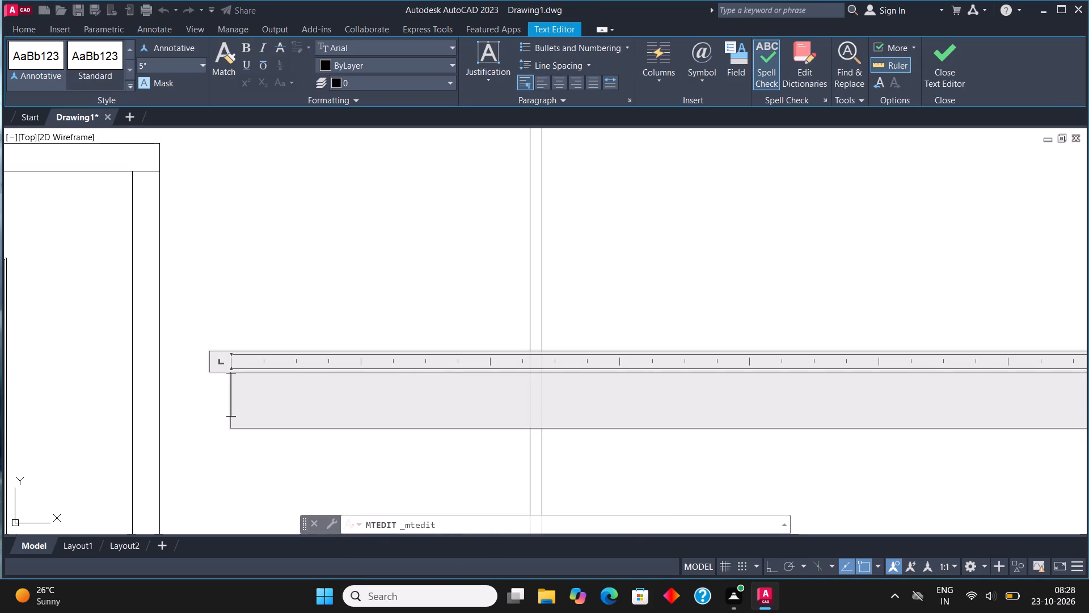
{"action": "key", "text": "5"}
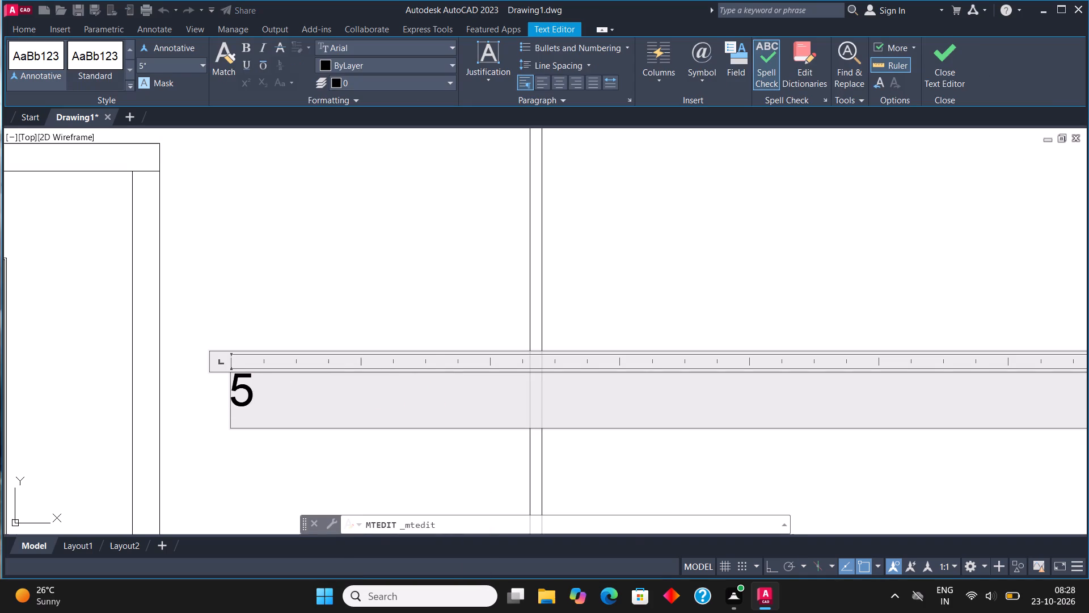
{"action": "key", "text": "apostrophe"}
{"action": "key", "text": "space"}
{"action": "type", "text": "WIDE"}
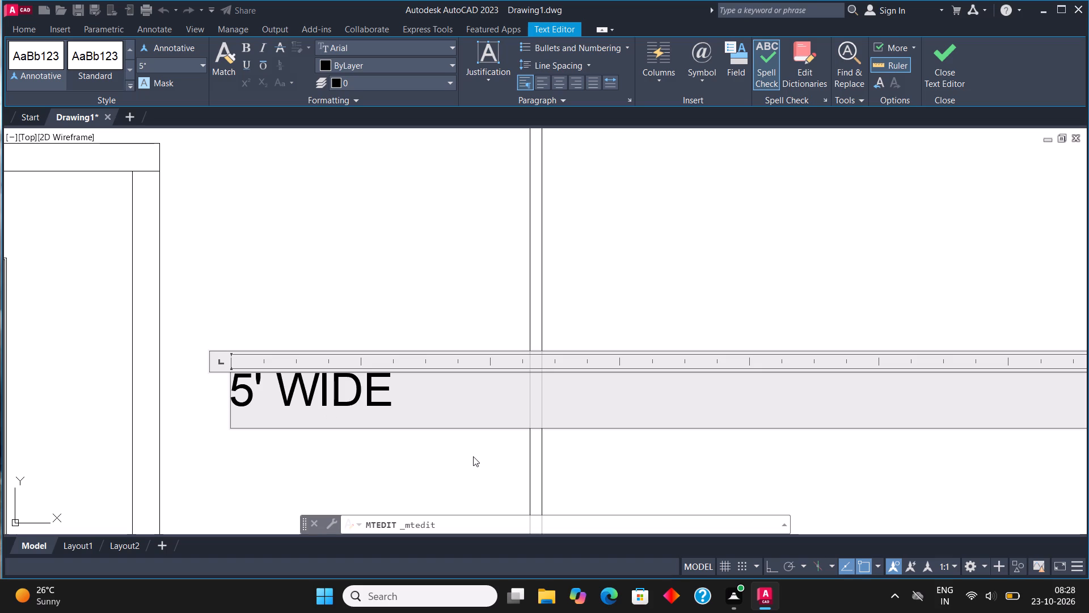
{"action": "key", "text": "Return"}
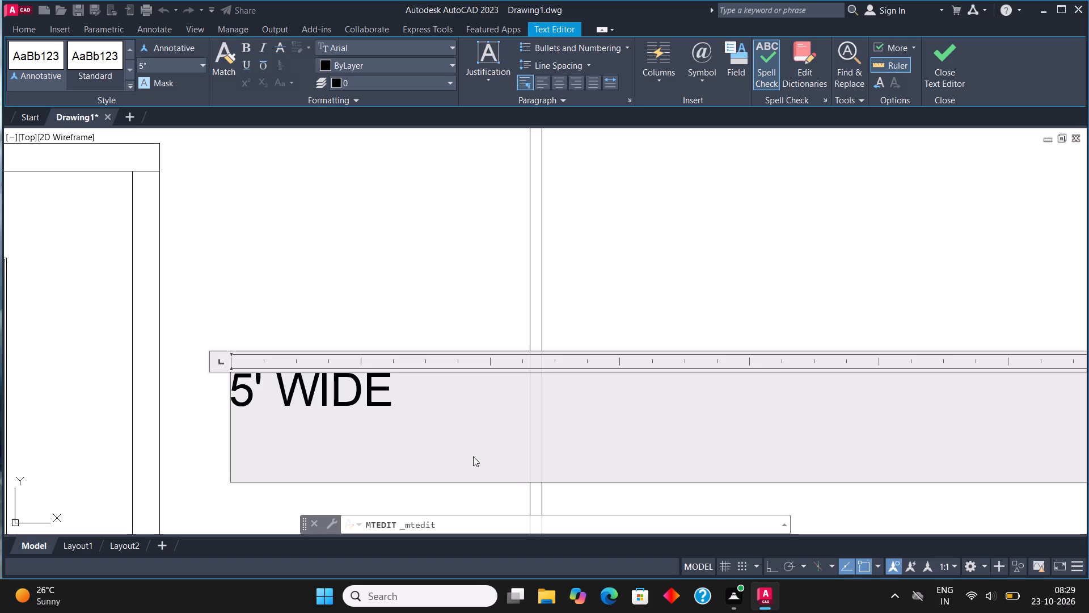
{"action": "key", "text": "p"}
{"action": "type", "text": "ASSAGE"}
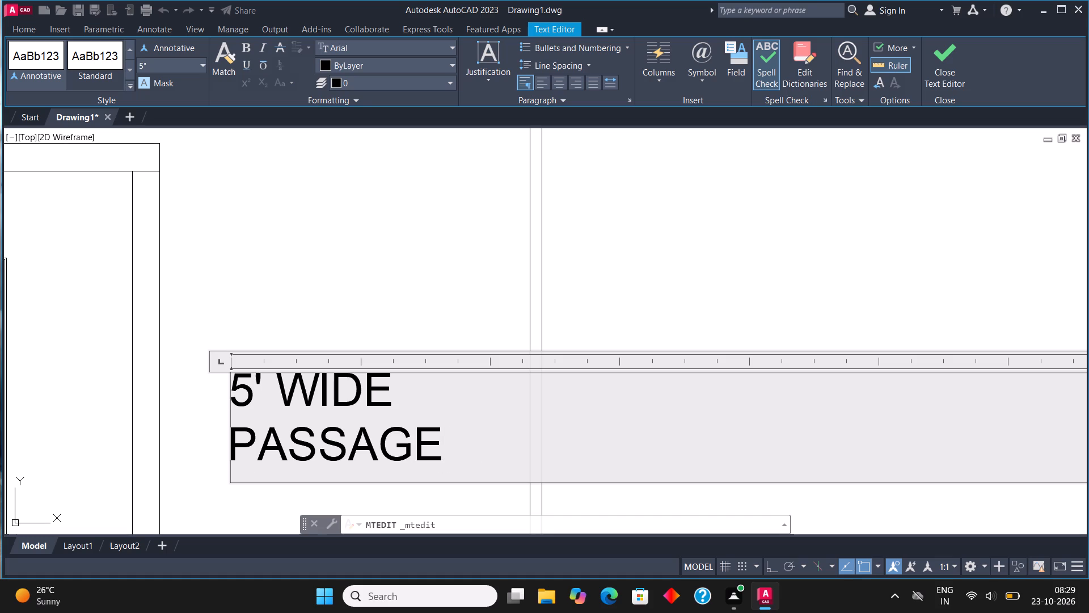
{"action": "left_click", "coordinate": [239, 394]}
{"action": "key", "text": "space"}
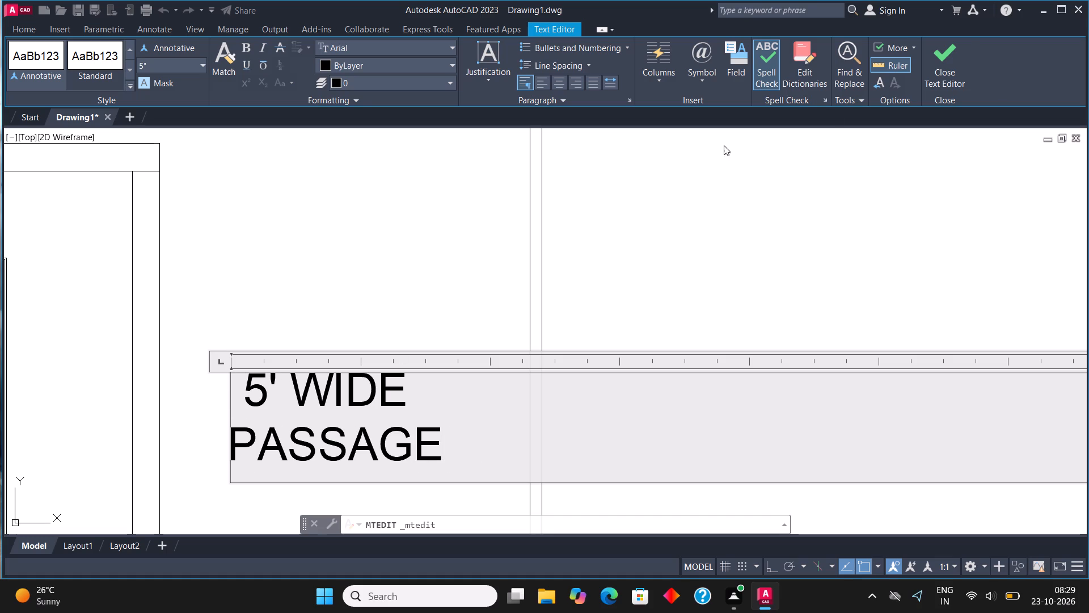
{"action": "left_click", "coordinate": [952, 49]}
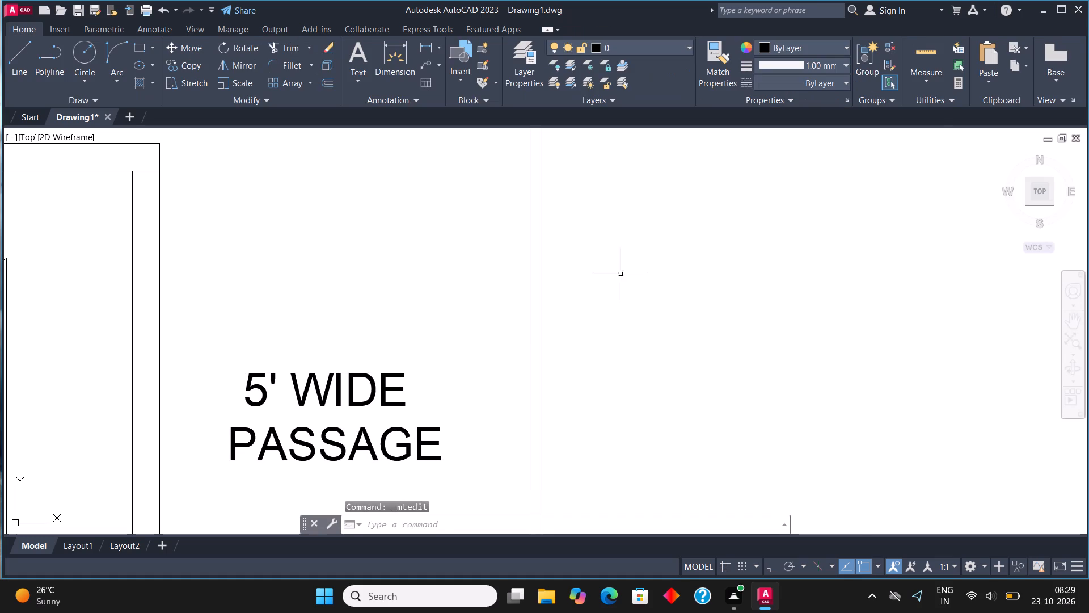
Replace the BEDROOM label in the small room beside the 5' wide passage with PUJA over 8'6"*8'9".
{"action": "scroll", "coordinate": [588, 276], "scroll_direction": "down", "scroll_amount": 2}
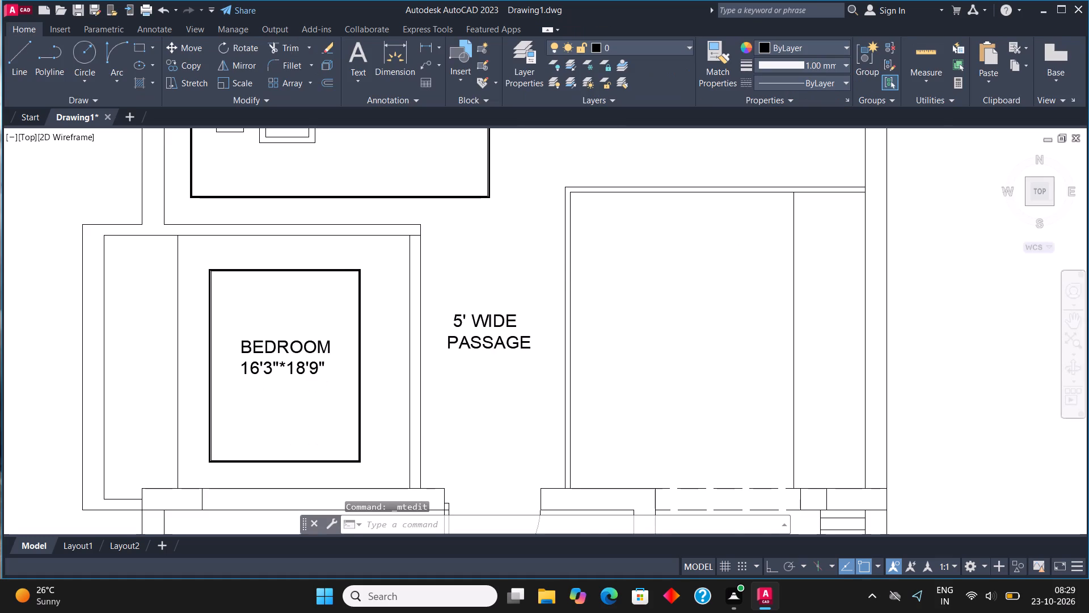
{"action": "scroll", "coordinate": [592, 284], "scroll_direction": "down", "scroll_amount": 1}
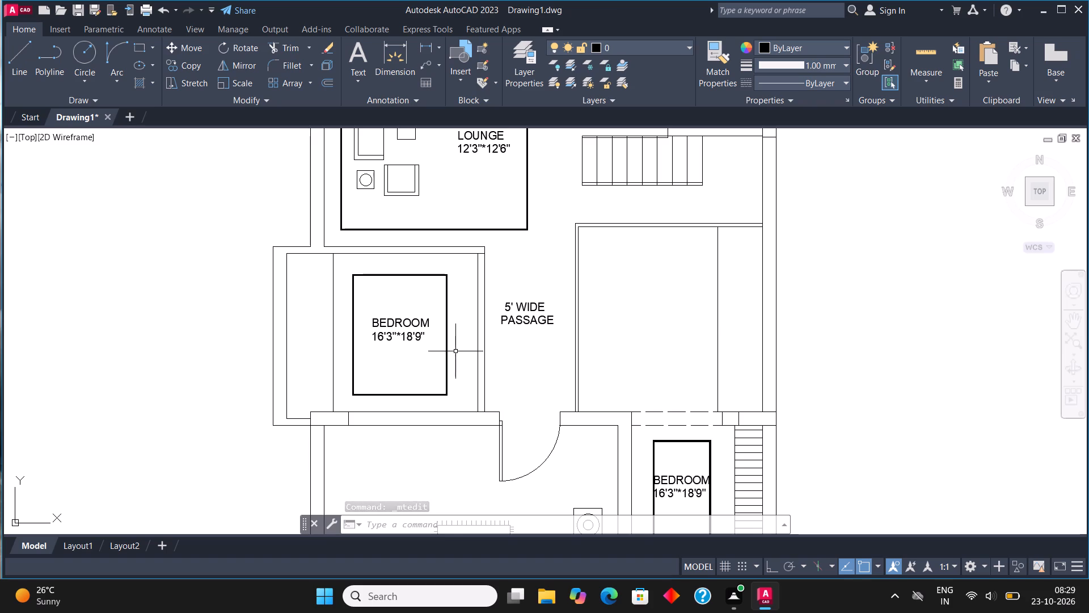
{"action": "scroll", "coordinate": [483, 343], "scroll_direction": "up", "scroll_amount": 2}
{"action": "middle_click_drag", "start_coordinate": [483, 343], "coordinate": [499, 366]}
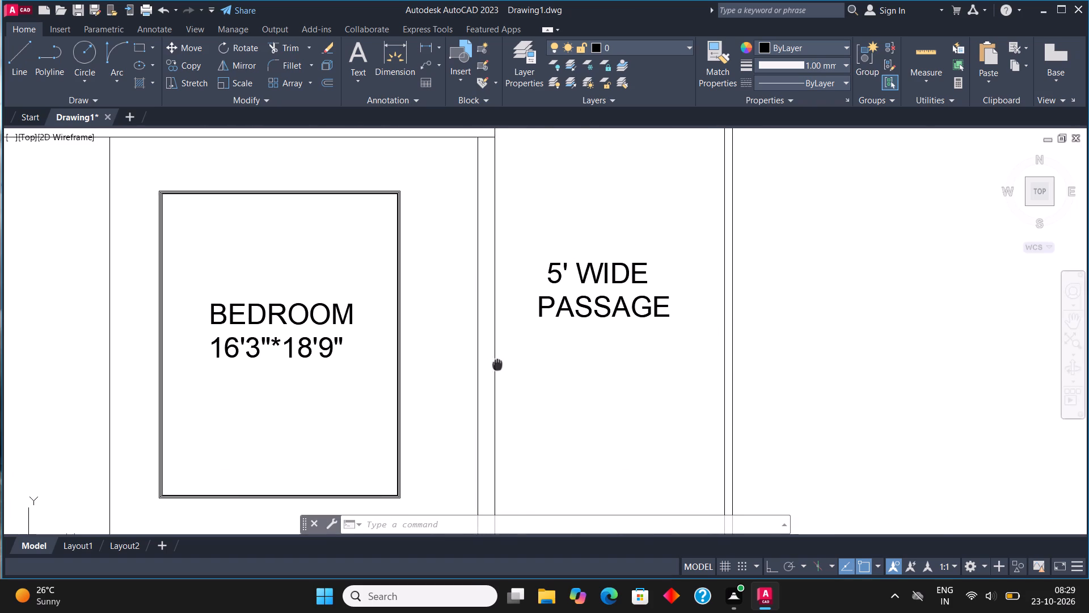
{"action": "middle_click_drag", "start_coordinate": [499, 366], "coordinate": [506, 384]}
{"action": "left_click", "coordinate": [321, 342]}
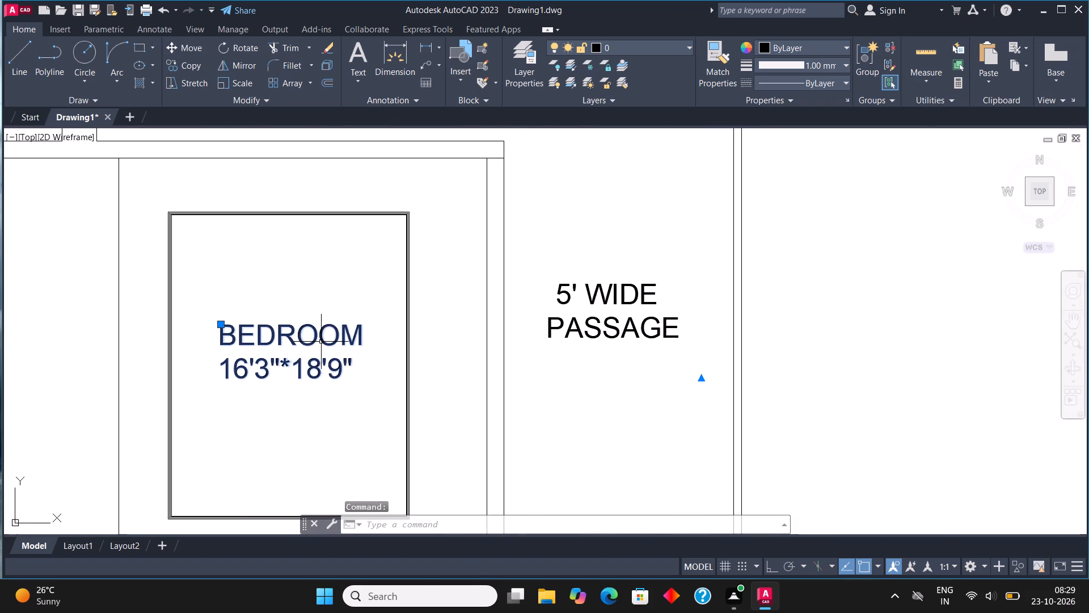
{"action": "right_click", "coordinate": [321, 342]}
{"action": "left_click", "coordinate": [397, 218]}
{"action": "left_click", "coordinate": [377, 370]}
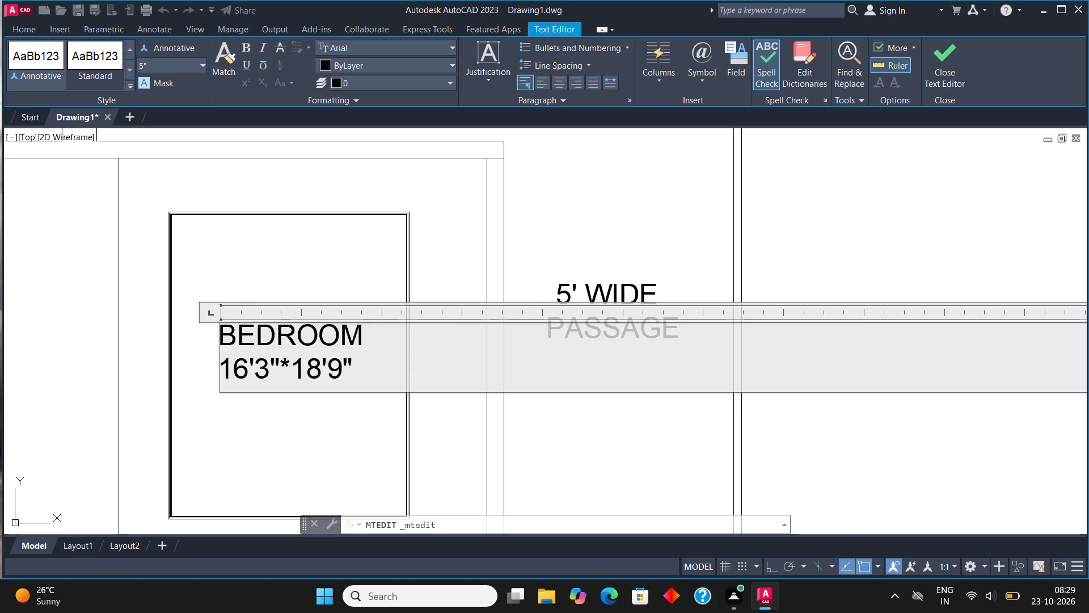
{"action": "key", "text": "BackSpace"}
{"action": "key", "text": "BackSpace"}
{"action": "key", "text": "BackSpace"}
{"action": "key", "text": "BackSpace"}
{"action": "key", "text": "BackSpace"}
{"action": "key", "text": "BackSpace"}
{"action": "key", "text": "BackSpace"}
{"action": "key", "text": "BackSpace"}
{"action": "key", "text": "BackSpace"}
{"action": "key", "text": "BackSpace"}
{"action": "key", "text": "BackSpace"}
{"action": "key", "text": "BackSpace"}
{"action": "key", "text": "BackSpace"}
{"action": "key", "text": "BackSpace"}
{"action": "key", "text": "BackSpace"}
{"action": "key", "text": "BackSpace"}
{"action": "key", "text": "BackSpace"}
{"action": "key", "text": "BackSpace"}
{"action": "key", "text": "BackSpace"}
{"action": "key", "text": "BackSpace"}
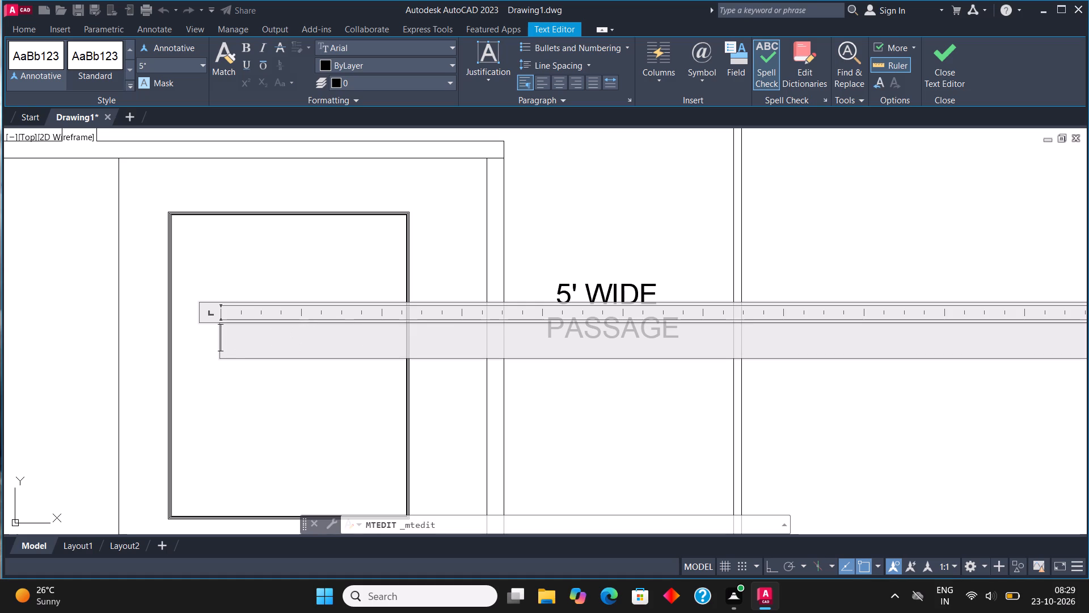
{"action": "type", "text": "PUJ"}
{"action": "key", "text": "a"}
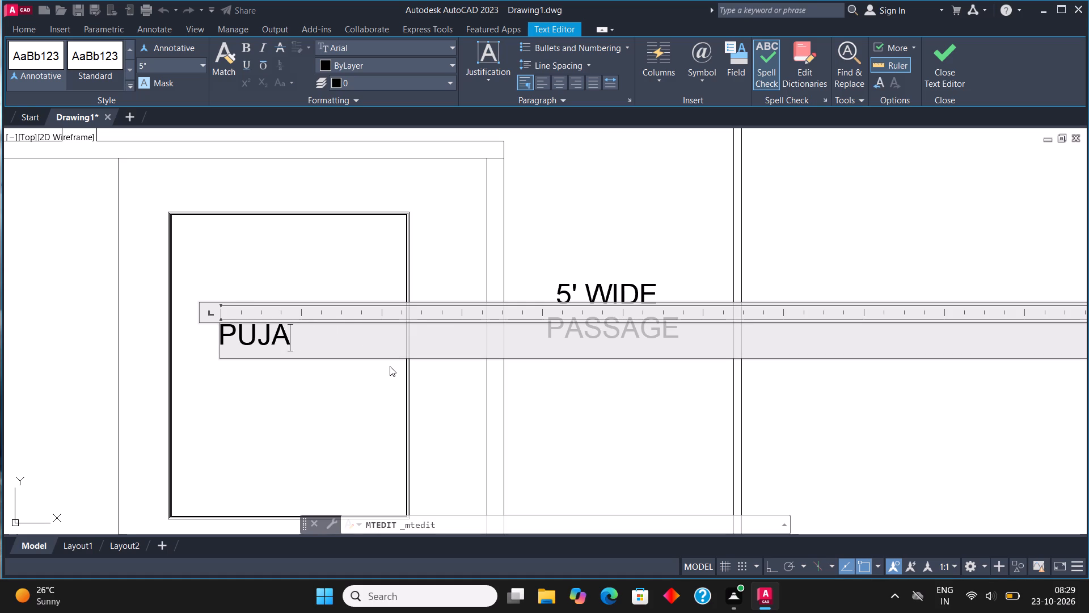
{"action": "key", "text": "Return"}
{"action": "type", "text": "8'6\""}
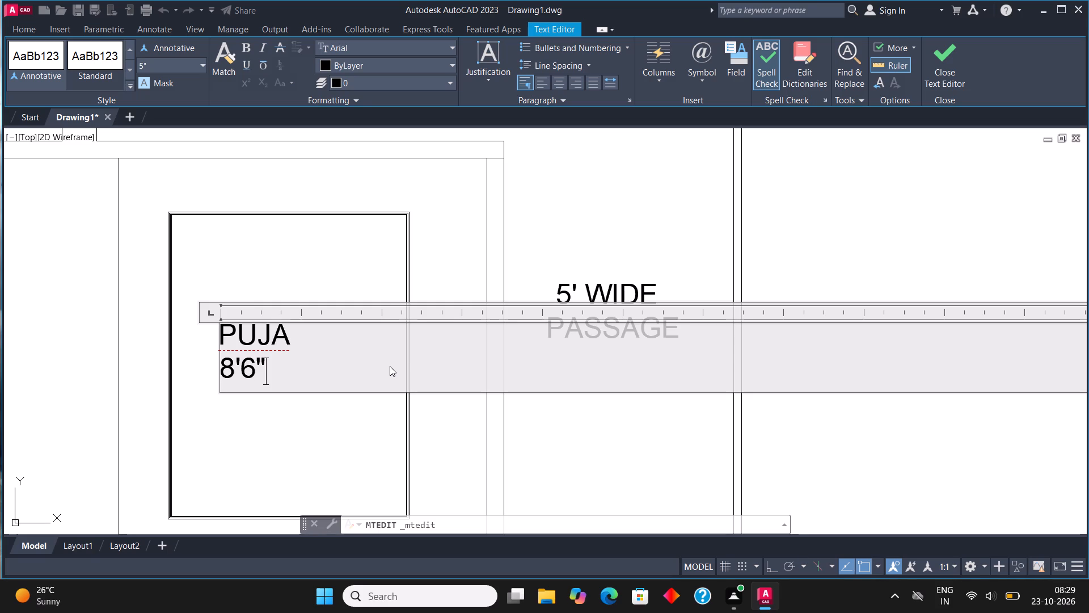
{"action": "key", "text": "asterisk"}
{"action": "type", "text": "8'9\""}
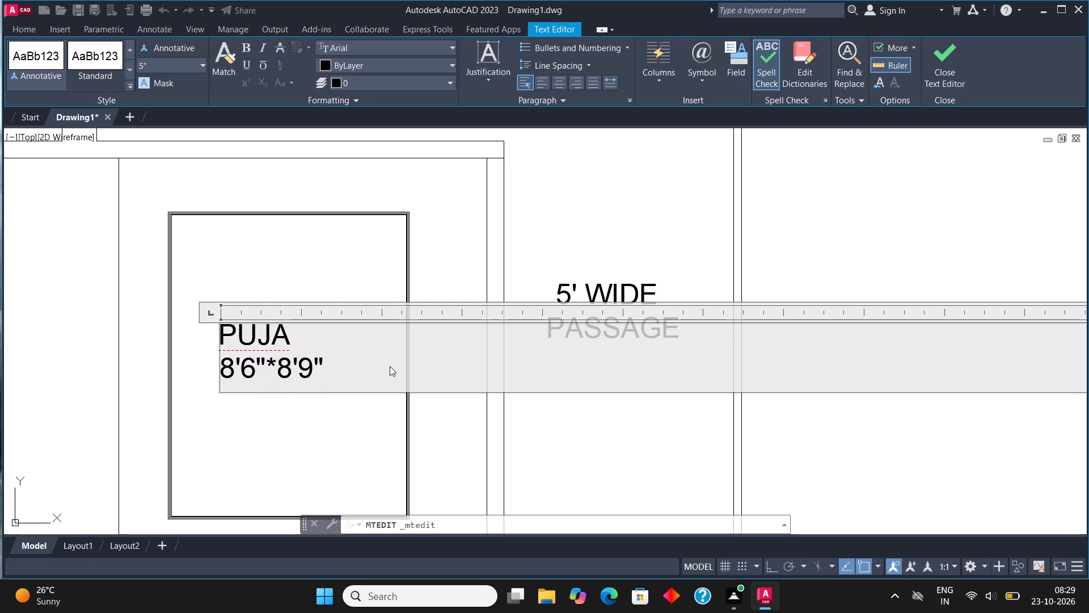
{"action": "left_click", "coordinate": [947, 56]}
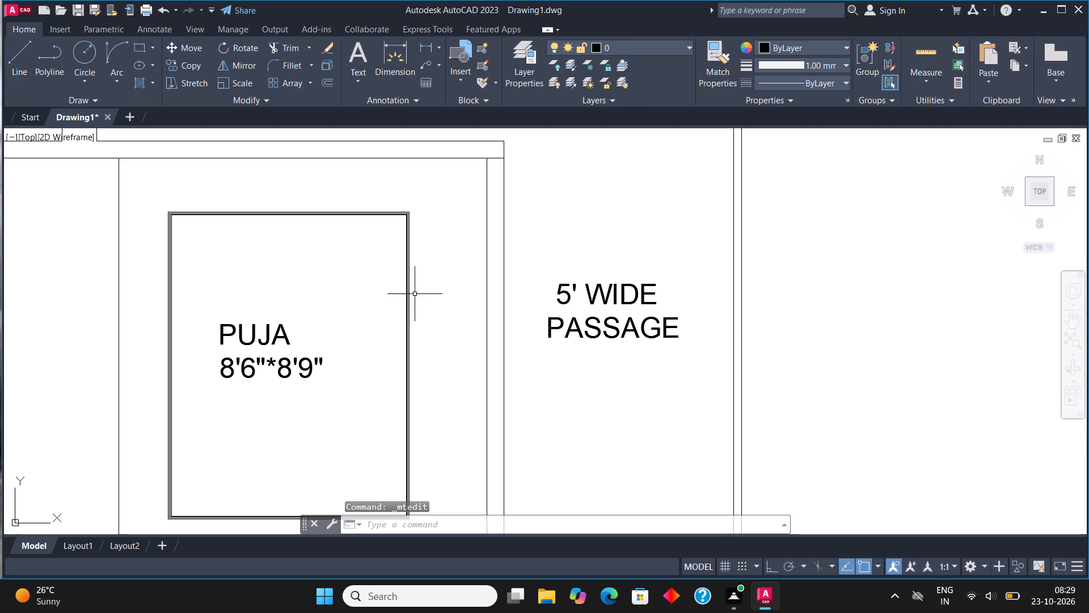
Change the size line of the label beside the bed in the bedroom below the puja room to 16'3"*15'3".
{"action": "scroll", "coordinate": [254, 282], "scroll_direction": "down", "scroll_amount": 2}
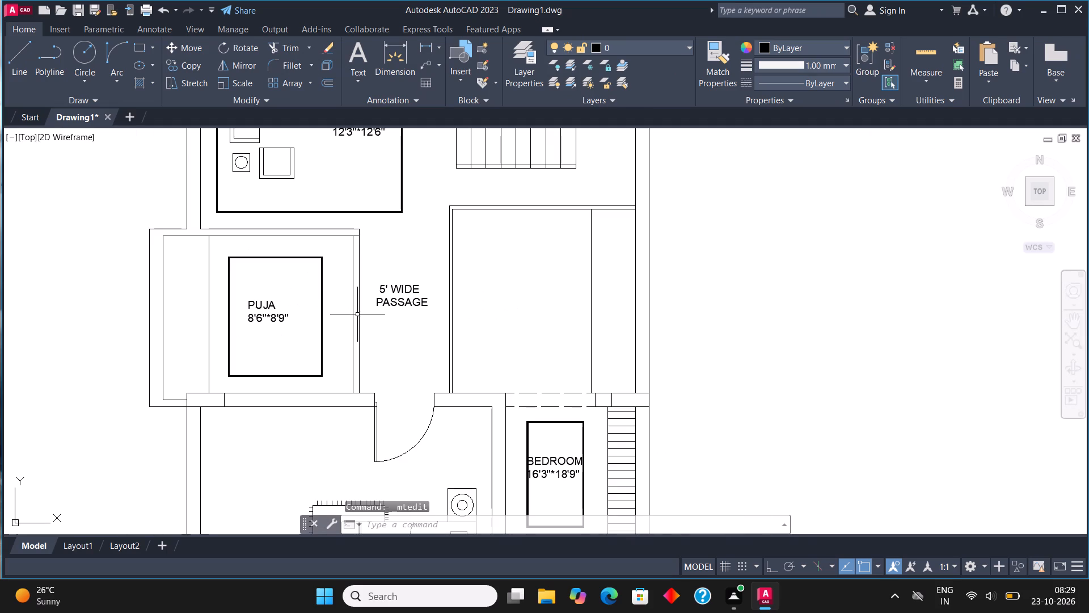
{"action": "middle_click_drag", "start_coordinate": [389, 350], "coordinate": [404, 176]}
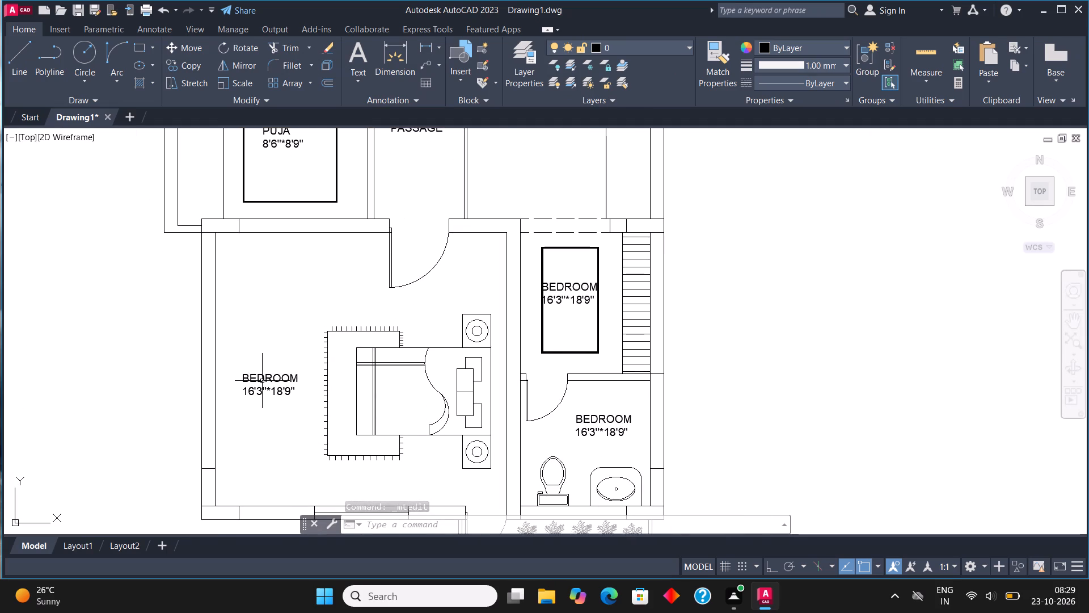
{"action": "scroll", "coordinate": [292, 377], "scroll_direction": "up", "scroll_amount": 1}
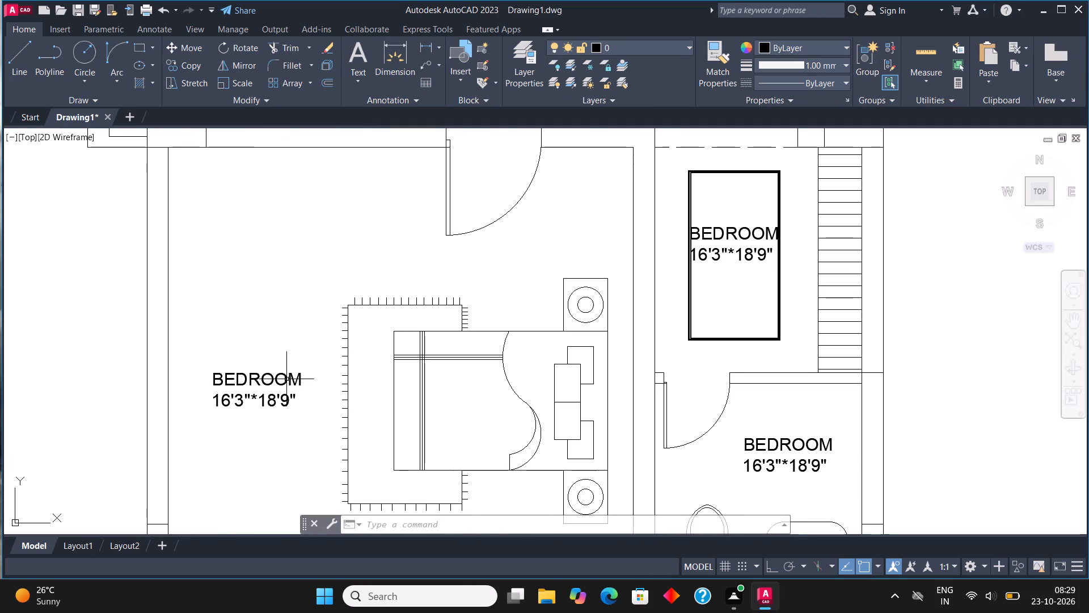
{"action": "left_click", "coordinate": [285, 379]}
{"action": "right_click", "coordinate": [285, 379]}
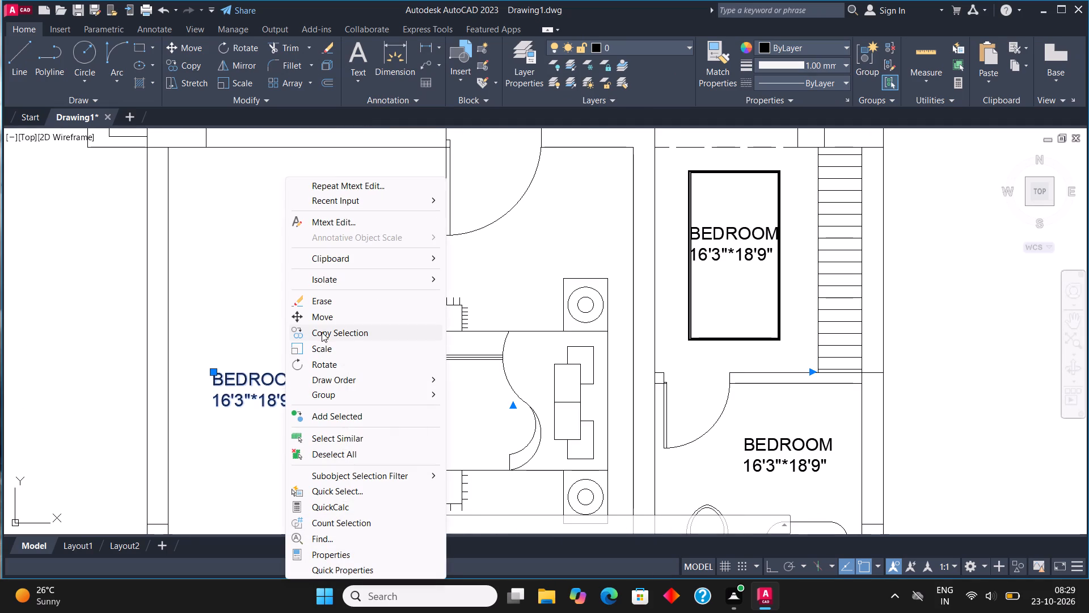
{"action": "left_click", "coordinate": [351, 222]}
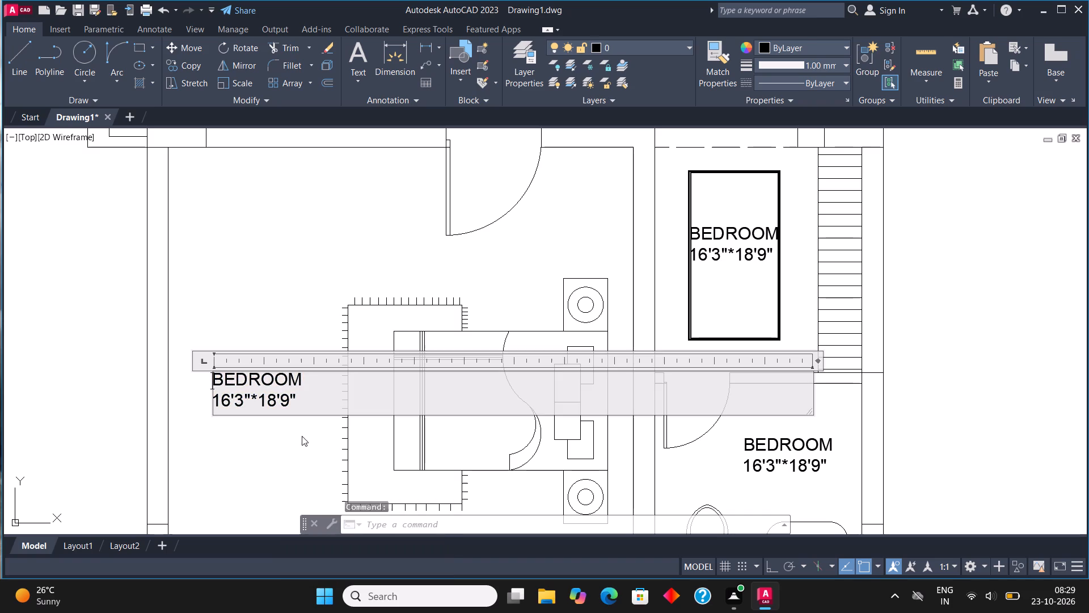
{"action": "left_click", "coordinate": [309, 398]}
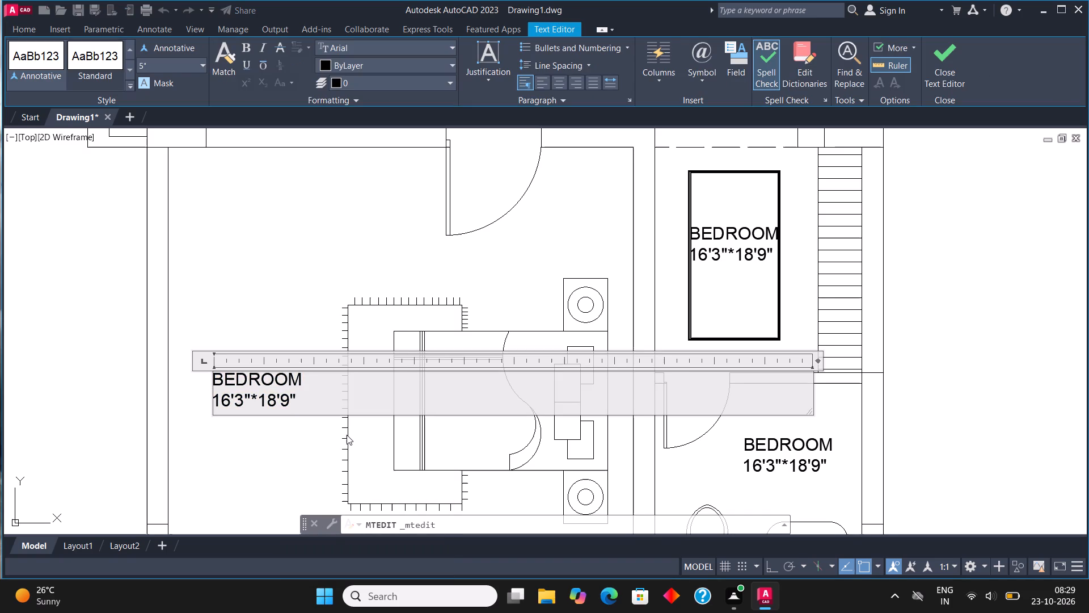
{"action": "key", "text": "BackSpace"}
{"action": "key", "text": "BackSpace"}
{"action": "key", "text": "BackSpace"}
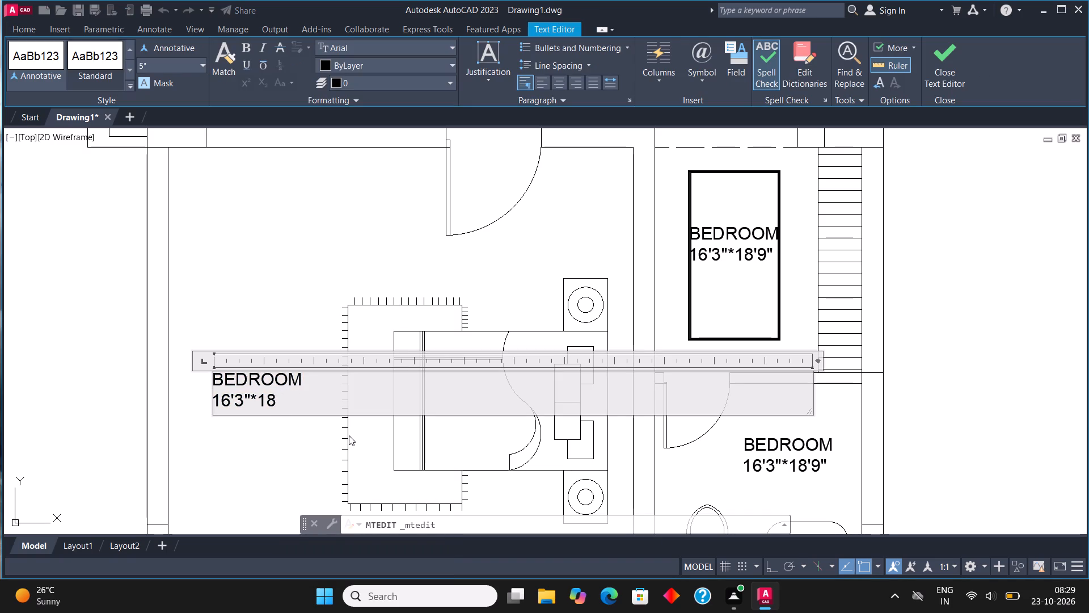
{"action": "key", "text": "BackSpace"}
{"action": "key", "text": "2"}
{"action": "key", "text": "BackSpace"}
{"action": "key", "text": "5"}
{"action": "key", "text": "apostrophe"}
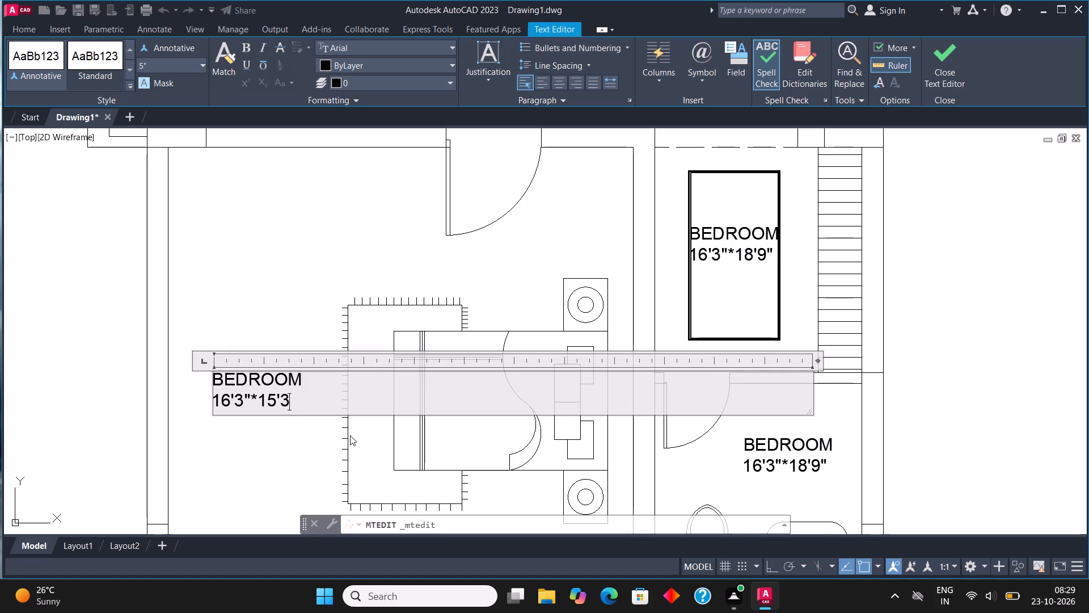
{"action": "key", "text": "3"}
{"action": "key", "text": "shift+quotedbl"}
{"action": "left_click", "coordinate": [946, 42]}
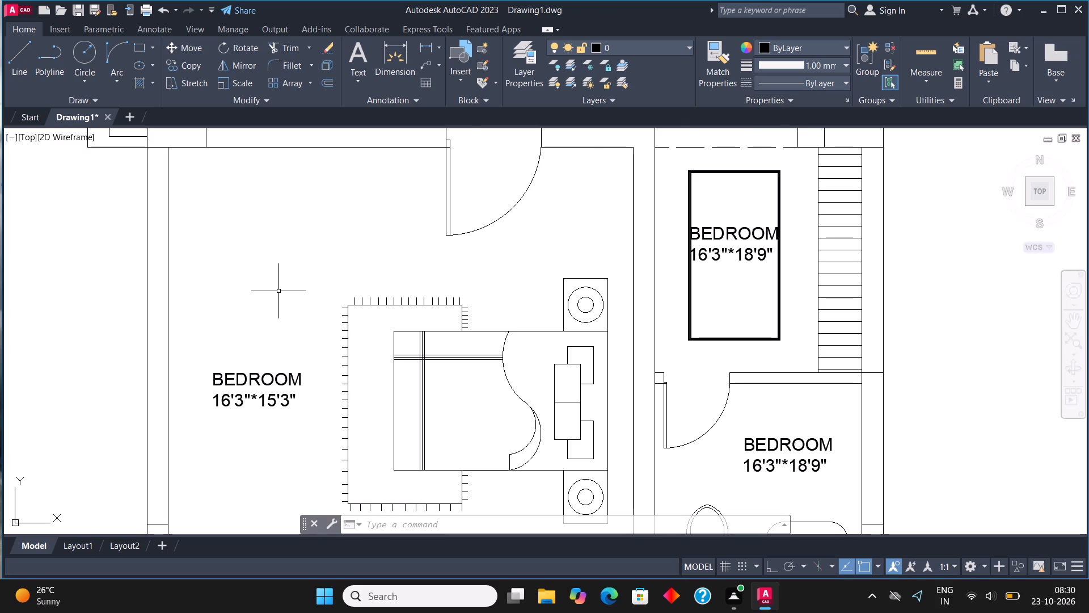
Replace the BEDROOM label and its size among the plants in the space below the bathroom with BALCONY.
{"action": "scroll", "coordinate": [239, 293], "scroll_direction": "down", "scroll_amount": 2}
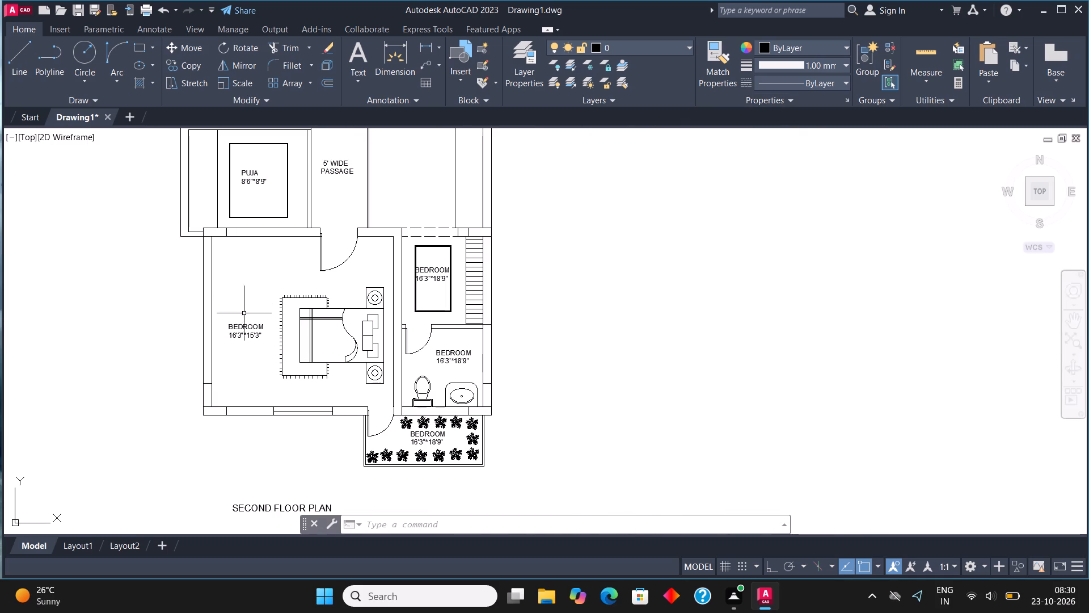
{"action": "scroll", "coordinate": [243, 326], "scroll_direction": "up", "scroll_amount": 1}
{"action": "middle_click_drag", "start_coordinate": [243, 326], "coordinate": [275, 304]}
{"action": "scroll", "coordinate": [275, 304], "scroll_direction": "up", "scroll_amount": 1}
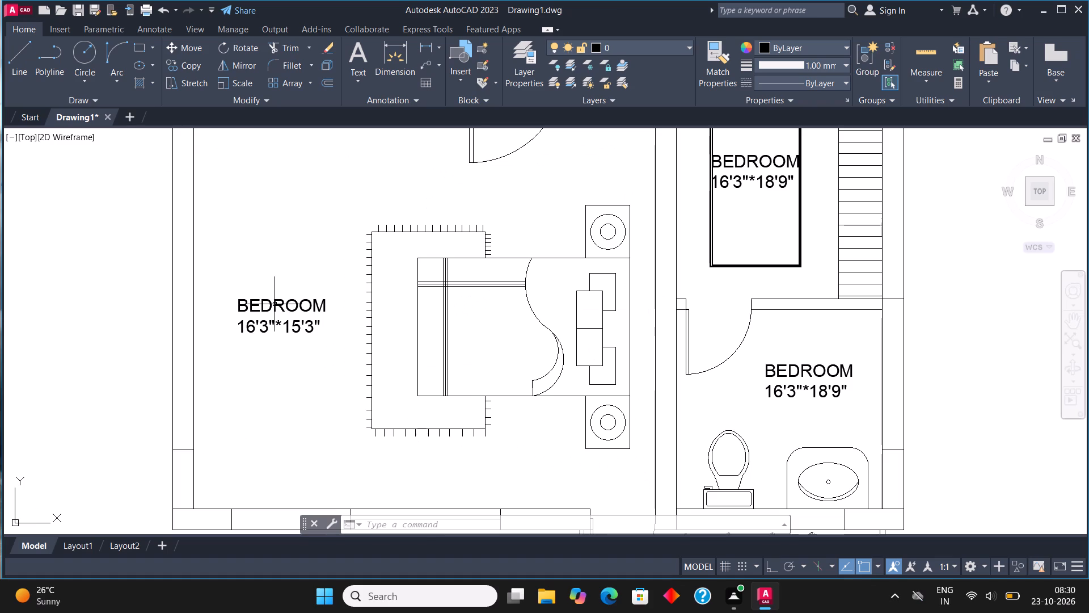
{"action": "middle_click_drag", "start_coordinate": [678, 378], "coordinate": [518, 270]}
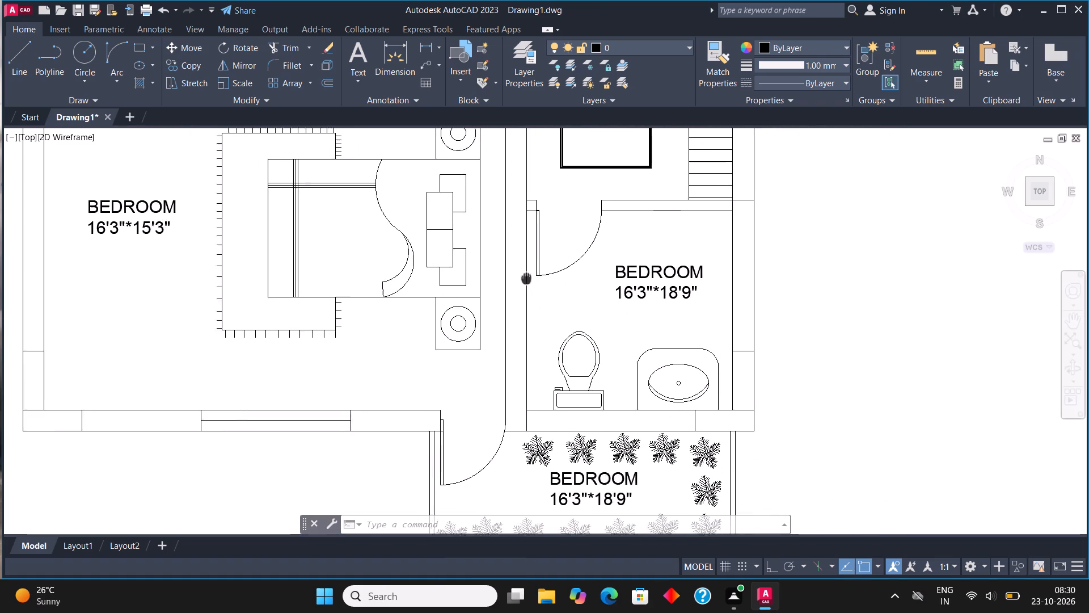
{"action": "middle_click_drag", "start_coordinate": [518, 270], "coordinate": [517, 269]}
{"action": "middle_click_drag", "start_coordinate": [609, 404], "coordinate": [579, 297]}
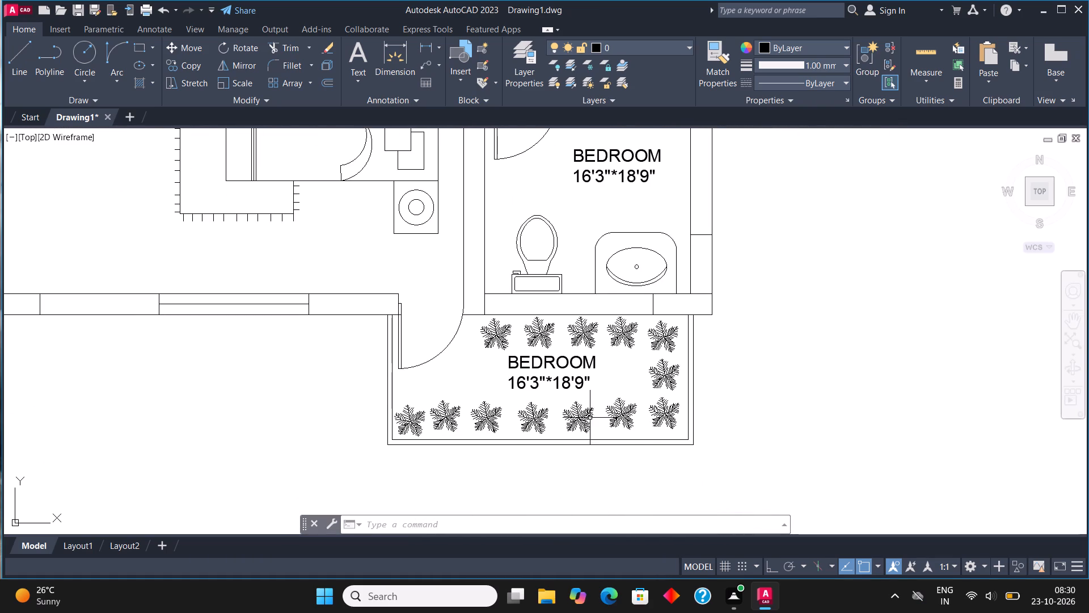
{"action": "scroll", "coordinate": [550, 370], "scroll_direction": "up", "scroll_amount": 2}
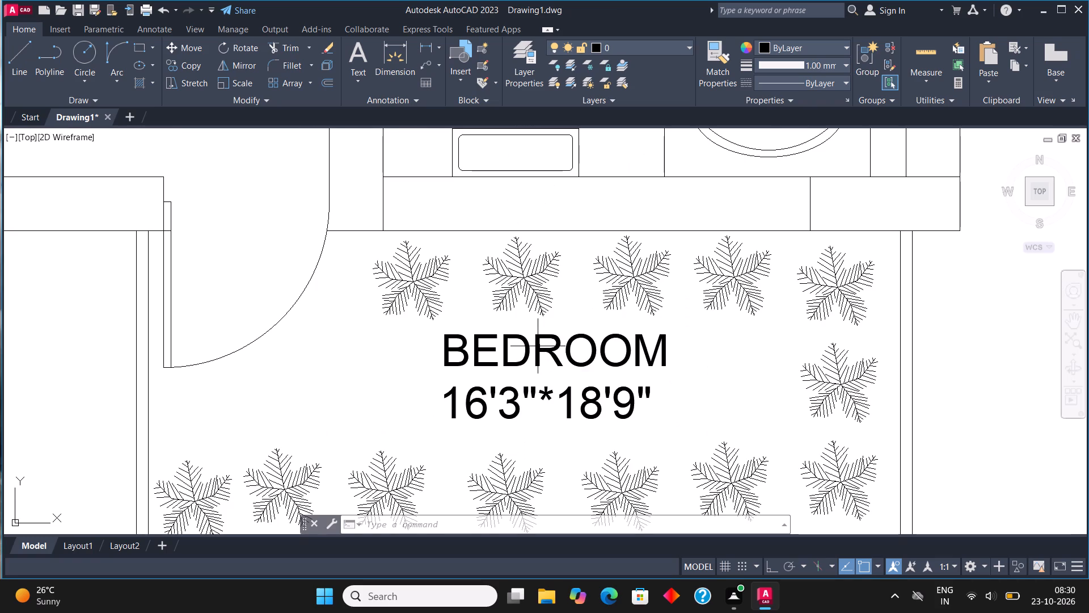
{"action": "left_click", "coordinate": [538, 346]}
{"action": "right_click", "coordinate": [538, 346]}
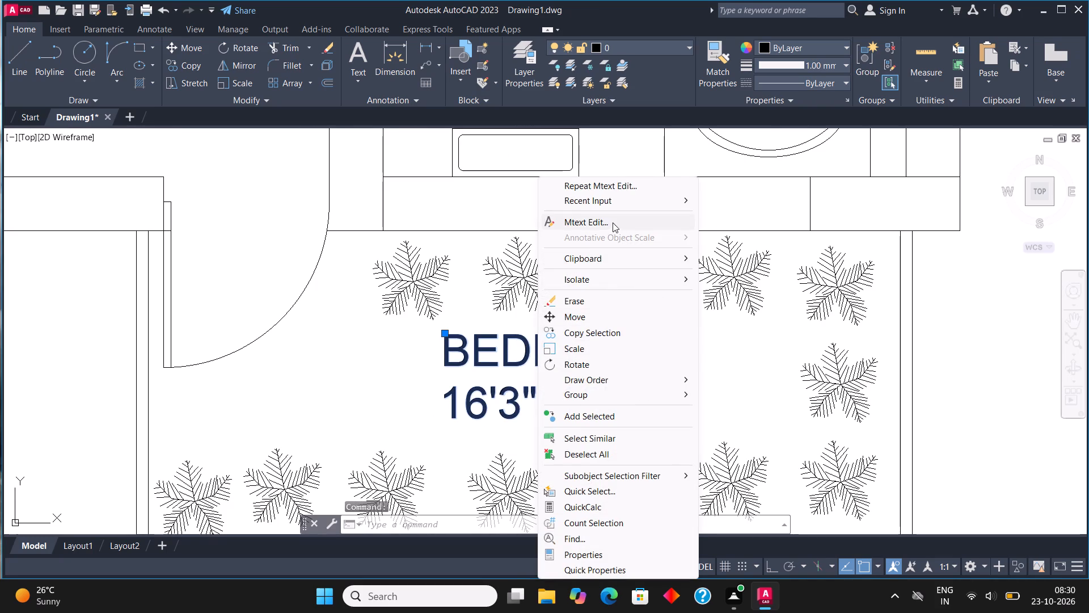
{"action": "left_click", "coordinate": [613, 222]}
{"action": "left_click", "coordinate": [657, 413]}
{"action": "key", "text": "BackSpace"}
{"action": "key", "text": "BackSpace"}
{"action": "key", "text": "BackSpace"}
{"action": "key", "text": "BackSpace"}
{"action": "key", "text": "BackSpace"}
{"action": "key", "text": "BackSpace"}
{"action": "key", "text": "BackSpace"}
{"action": "key", "text": "BackSpace"}
{"action": "key", "text": "BackSpace"}
{"action": "key", "text": "BackSpace"}
{"action": "key", "text": "BackSpace"}
{"action": "key", "text": "BackSpace"}
{"action": "key", "text": "BackSpace"}
{"action": "key", "text": "BackSpace"}
{"action": "key", "text": "BackSpace"}
{"action": "key", "text": "BackSpace"}
{"action": "key", "text": "BackSpace"}
{"action": "key", "text": "BackSpace"}
{"action": "key", "text": "BackSpace"}
{"action": "key", "text": "BackSpace"}
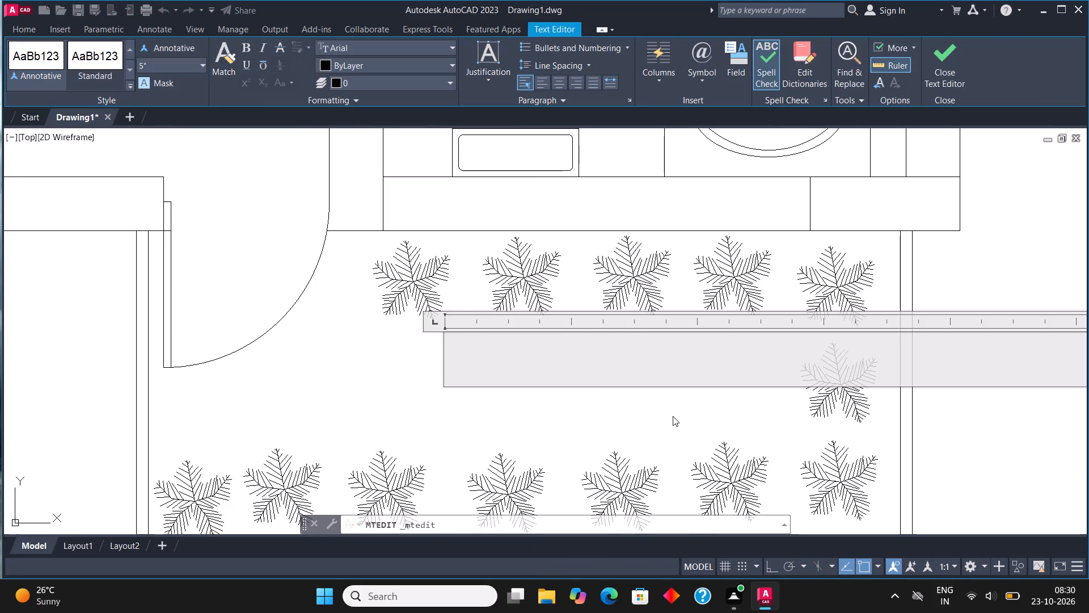
{"action": "type", "text": "BA"}
{"action": "key", "text": "l"}
{"action": "key", "text": "c"}
{"action": "key", "text": "o"}
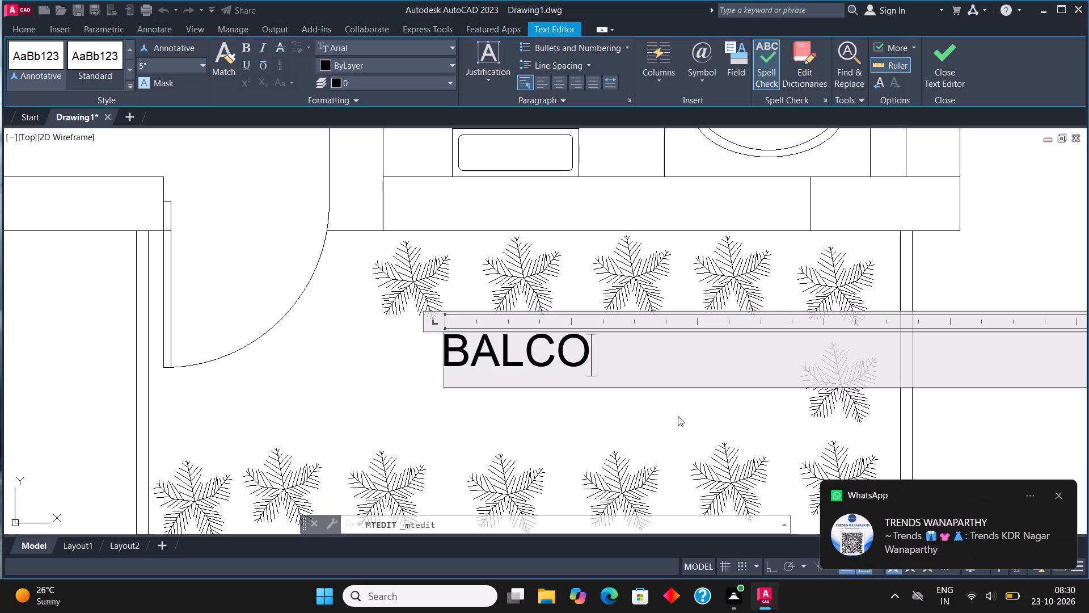
{"action": "type", "text": "NY"}
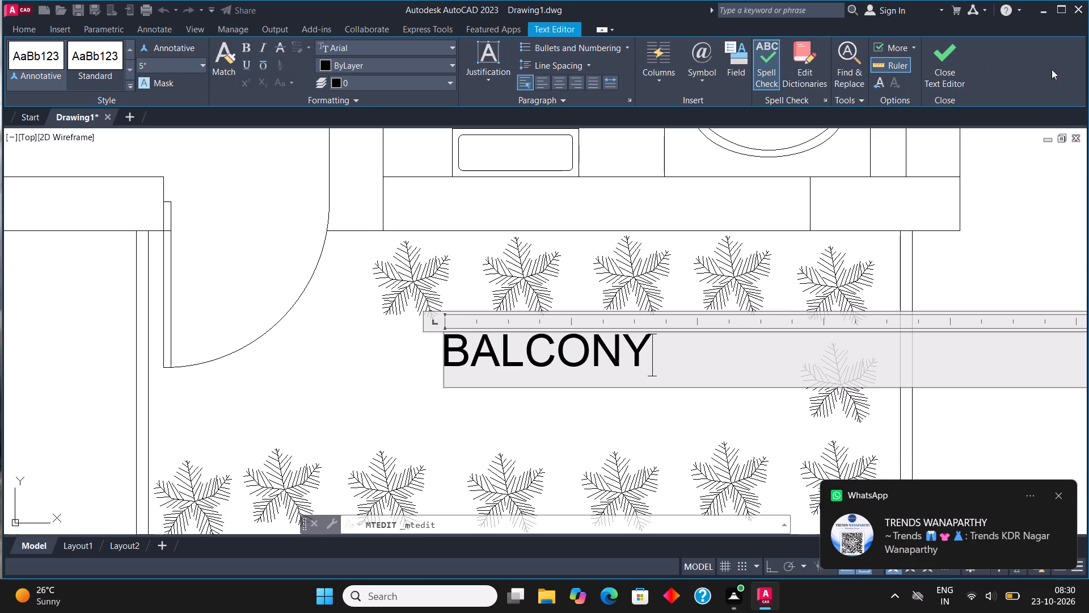
{"action": "left_click", "coordinate": [949, 57]}
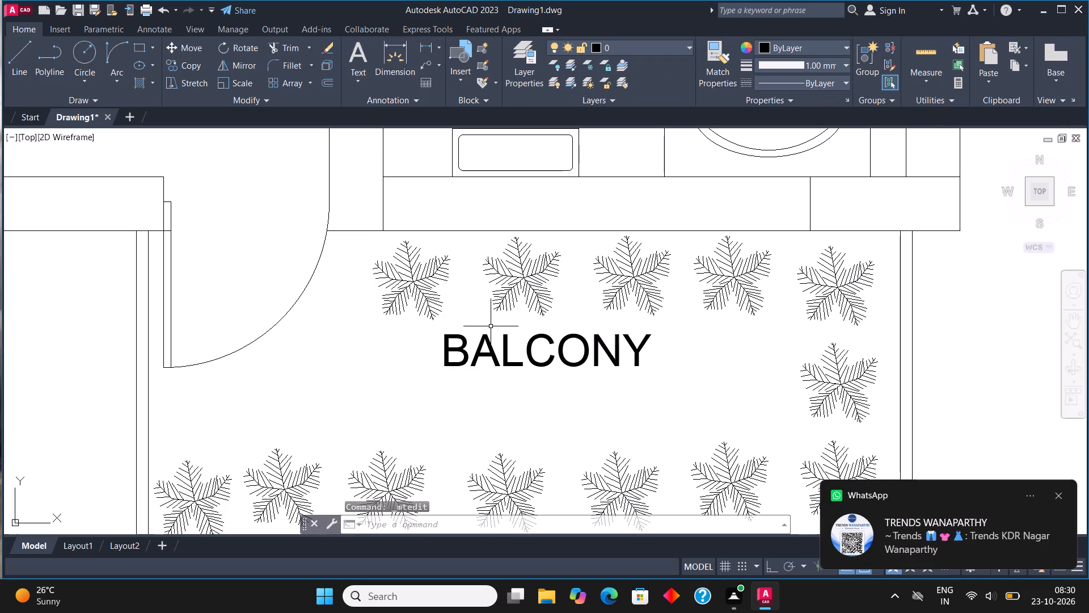
Move the BALCONY label slightly down so it sits between the two rows of plants.
{"action": "scroll", "coordinate": [491, 359], "scroll_direction": "down", "scroll_amount": 2}
{"action": "middle_click_drag", "start_coordinate": [516, 321], "coordinate": [532, 367]}
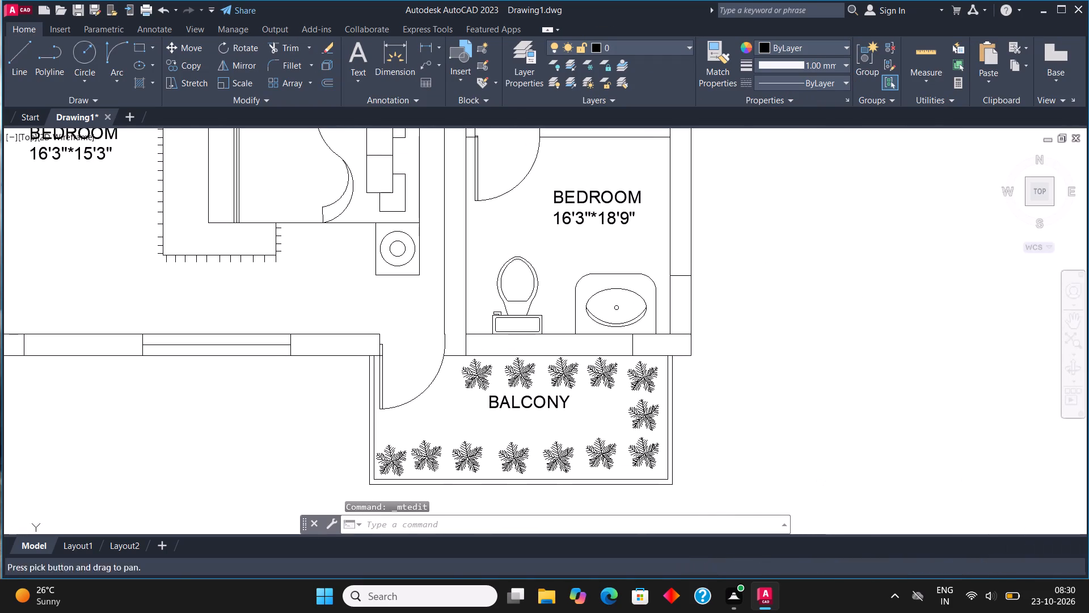
{"action": "scroll", "coordinate": [541, 412], "scroll_direction": "up", "scroll_amount": 2}
{"action": "left_click", "coordinate": [531, 396]}
{"action": "left_click", "coordinate": [471, 377]}
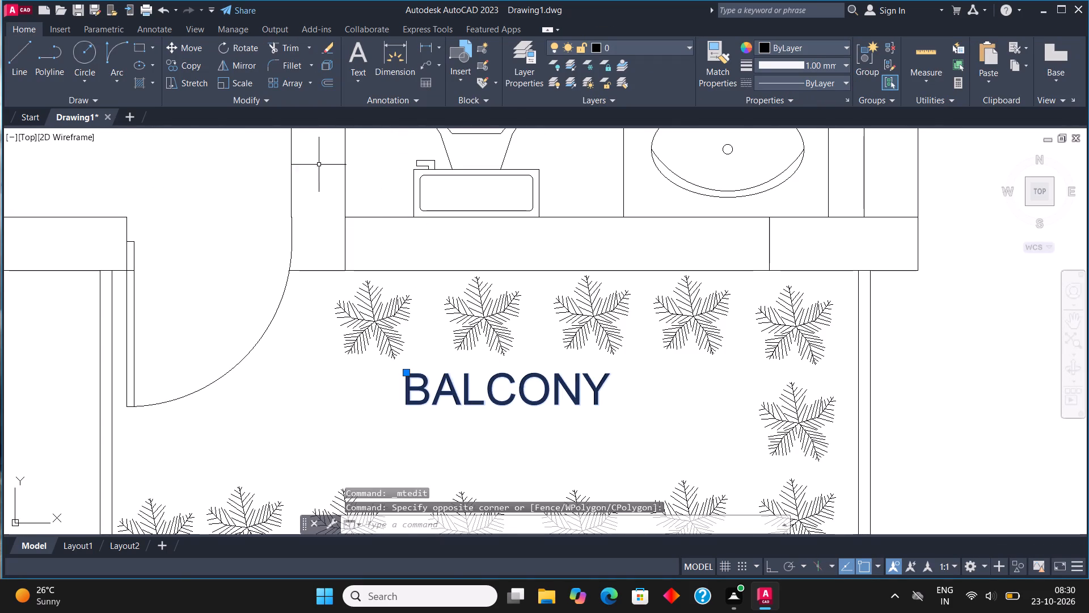
{"action": "left_click", "coordinate": [189, 41]}
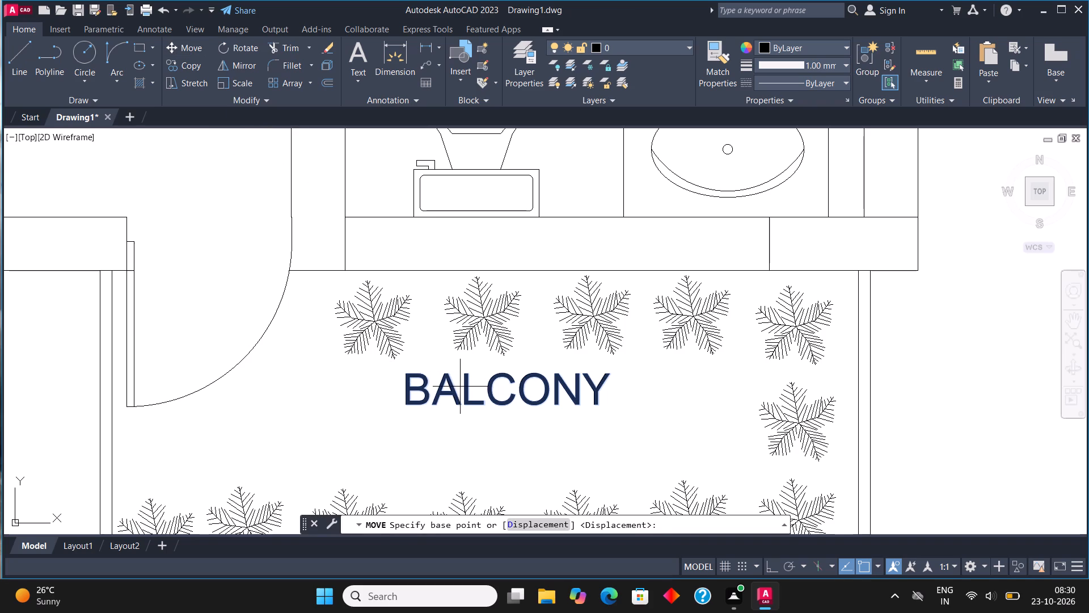
{"action": "left_click", "coordinate": [460, 387]}
{"action": "left_click", "coordinate": [464, 418]}
Replace the BEDROOM label in the bathroom above the balcony with TOILET over 7'3"*7'.
{"action": "scroll", "coordinate": [490, 401], "scroll_direction": "down", "scroll_amount": 2}
{"action": "middle_click_drag", "start_coordinate": [581, 273], "coordinate": [588, 286]}
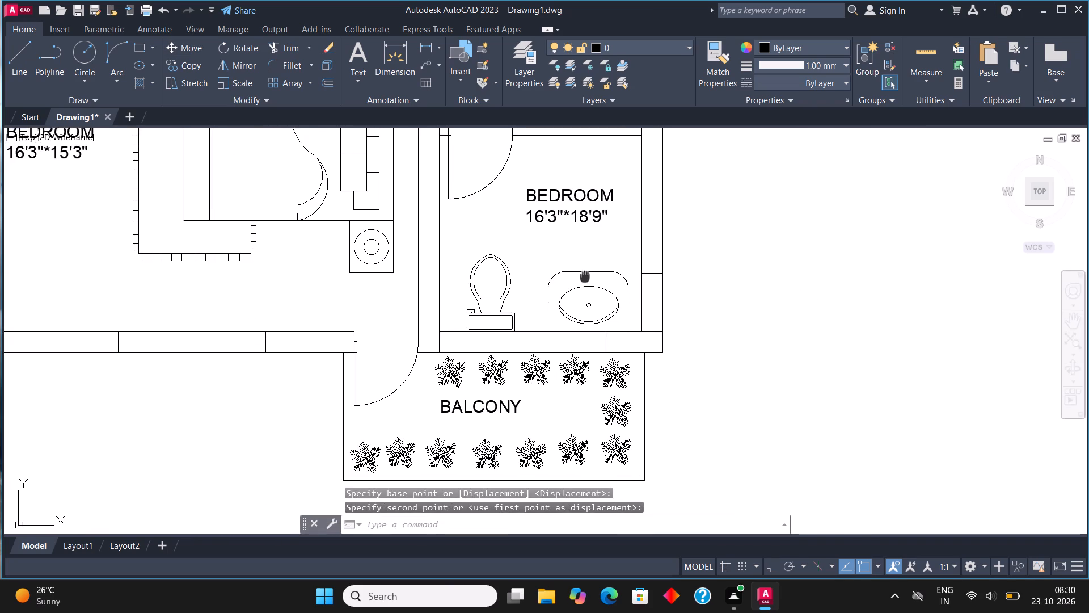
{"action": "middle_click_drag", "start_coordinate": [588, 286], "coordinate": [596, 331]}
{"action": "left_click", "coordinate": [593, 263]}
{"action": "left_click", "coordinate": [567, 244]}
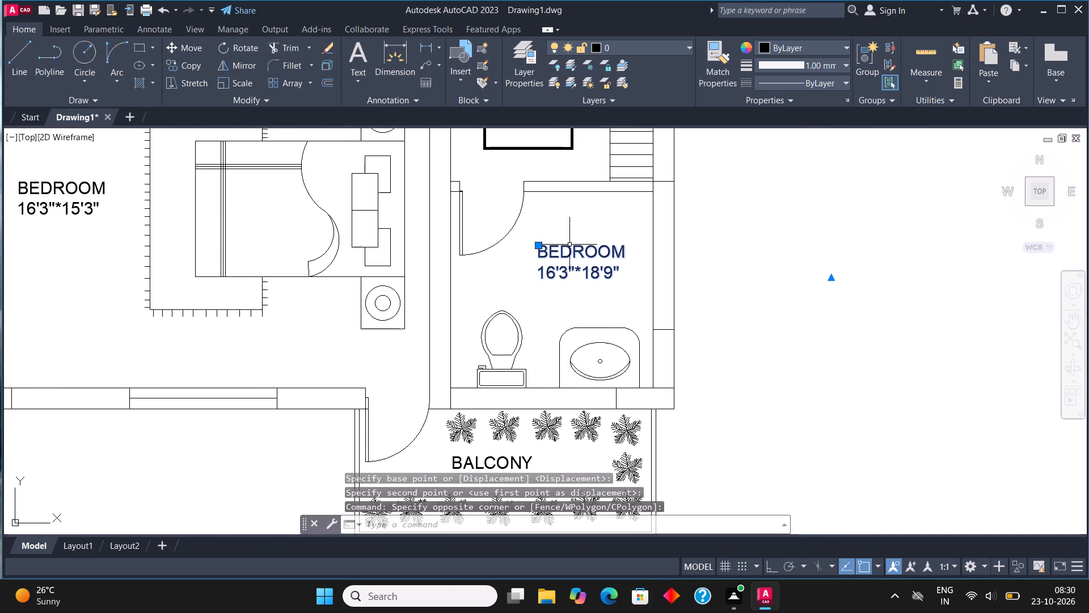
{"action": "right_click", "coordinate": [572, 251]}
{"action": "left_click", "coordinate": [631, 222]}
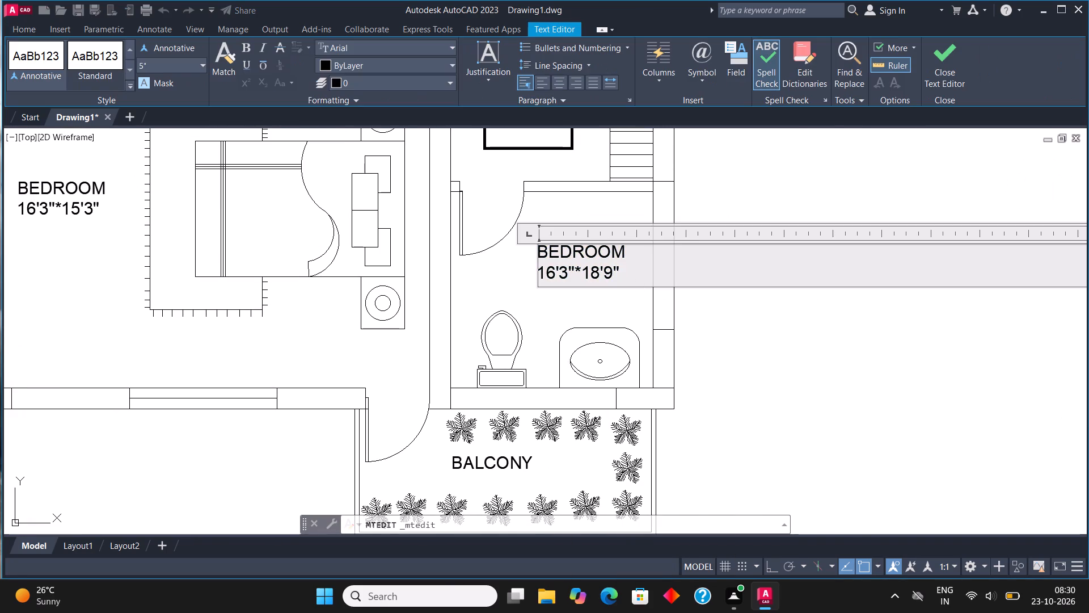
{"action": "left_click", "coordinate": [631, 278]}
{"action": "key", "text": "BackSpace"}
{"action": "key", "text": "BackSpace"}
{"action": "key", "text": "BackSpace"}
{"action": "key", "text": "BackSpace"}
{"action": "key", "text": "BackSpace"}
{"action": "key", "text": "BackSpace"}
{"action": "key", "text": "BackSpace"}
{"action": "key", "text": "BackSpace"}
{"action": "key", "text": "BackSpace"}
{"action": "key", "text": "BackSpace"}
{"action": "key", "text": "BackSpace"}
{"action": "key", "text": "BackSpace"}
{"action": "key", "text": "BackSpace"}
{"action": "key", "text": "BackSpace"}
{"action": "key", "text": "BackSpace"}
{"action": "key", "text": "BackSpace"}
{"action": "key", "text": "BackSpace"}
{"action": "key", "text": "BackSpace"}
{"action": "key", "text": "BackSpace"}
{"action": "key", "text": "BackSpace"}
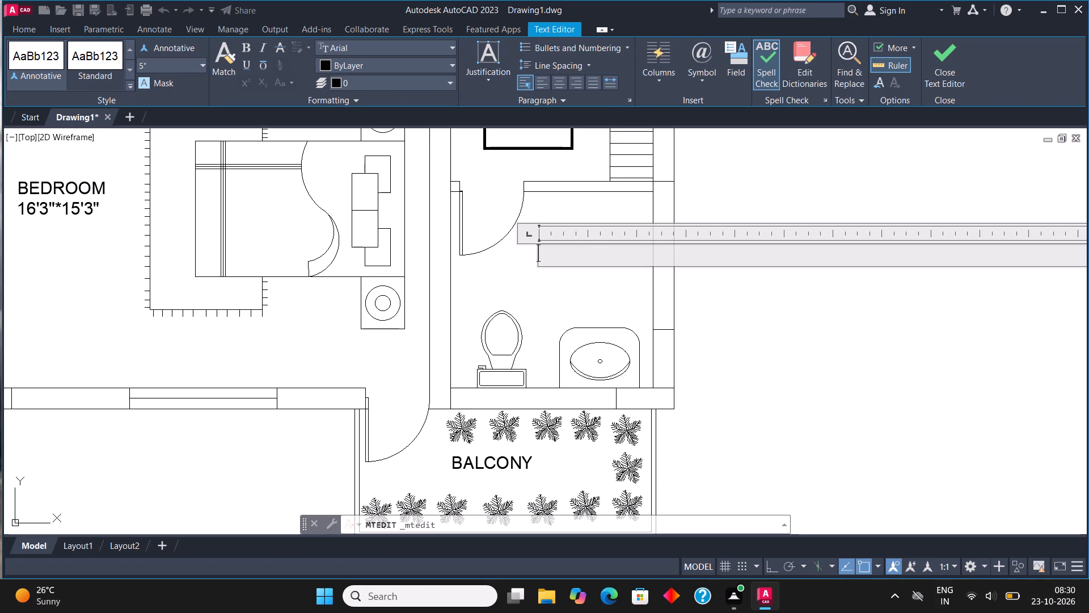
{"action": "type", "text": "TOILE"}
{"action": "key", "text": "t"}
{"action": "key", "text": "Return"}
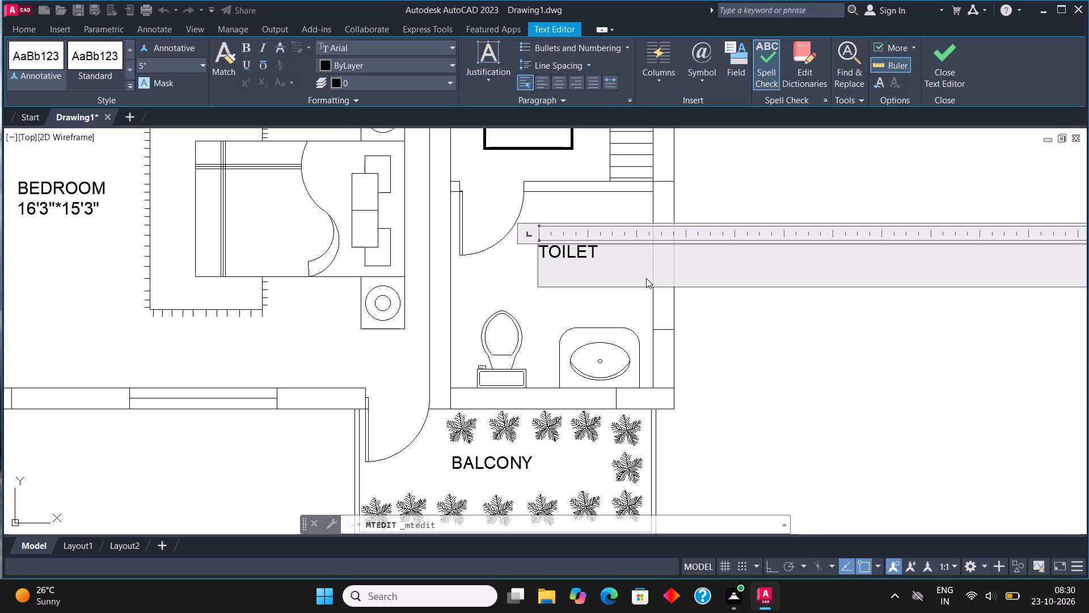
{"action": "type", "text": "7'3\""}
{"action": "key", "text": "asterisk"}
{"action": "type", "text": "7'"}
{"action": "left_click", "coordinate": [952, 57]}
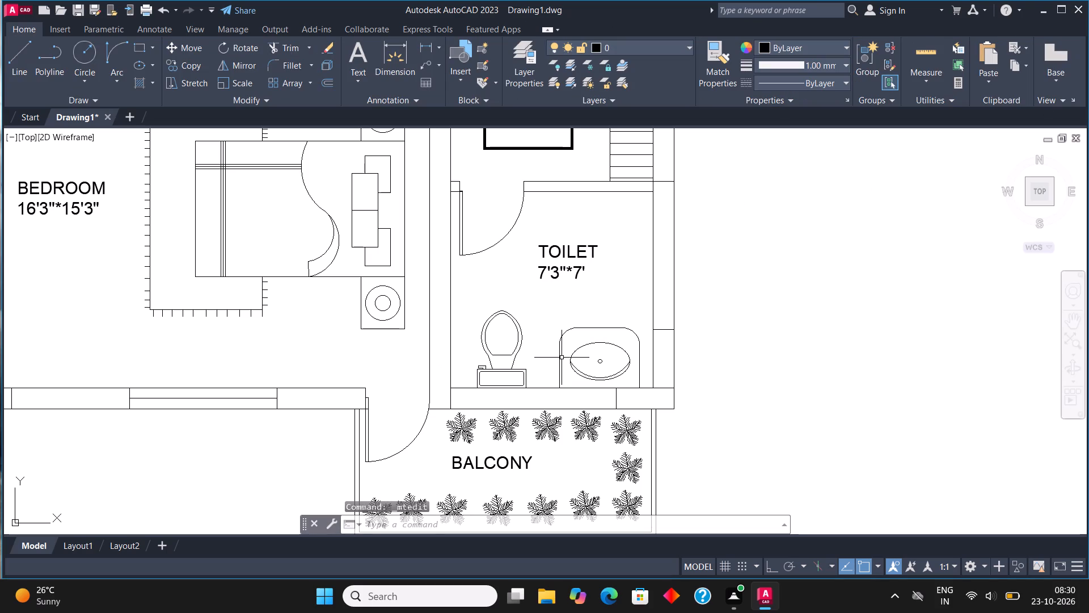
Replace the BEDROOM label in the rectangle above the toilet with W/C over 7'3"*8', indenting the first line by one space.
{"action": "scroll", "coordinate": [564, 367], "scroll_direction": "down", "scroll_amount": 3}
{"action": "scroll", "coordinate": [567, 312], "scroll_direction": "up", "scroll_amount": 2}
{"action": "scroll", "coordinate": [547, 261], "scroll_direction": "up", "scroll_amount": 2}
{"action": "left_click", "coordinate": [544, 259]}
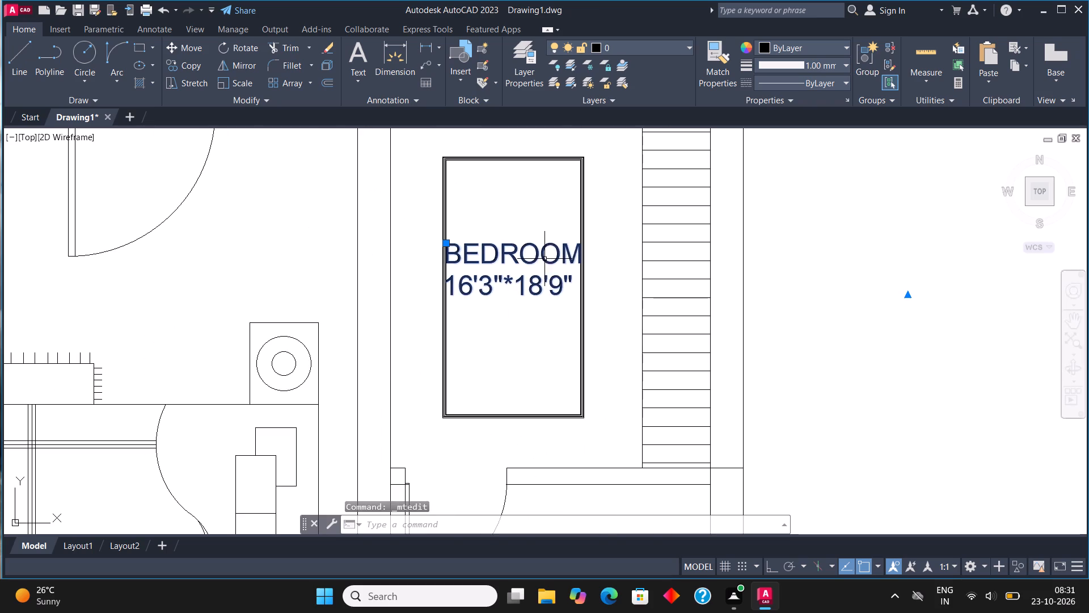
{"action": "right_click", "coordinate": [542, 257]}
{"action": "left_click", "coordinate": [590, 218]}
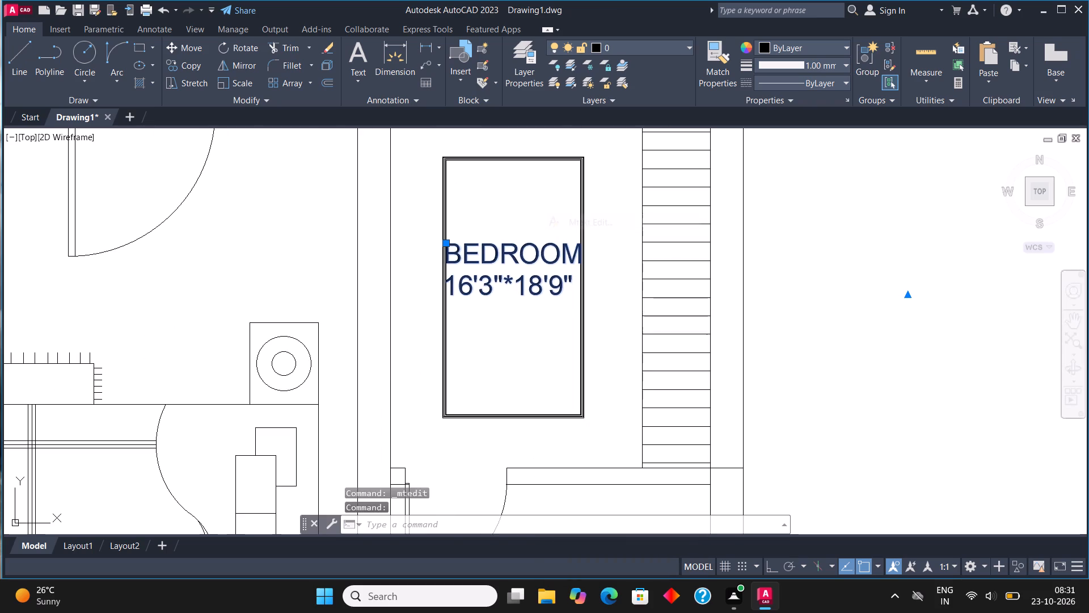
{"action": "left_click", "coordinate": [590, 289]}
{"action": "key", "text": "BackSpace"}
{"action": "key", "text": "BackSpace"}
{"action": "key", "text": "BackSpace"}
{"action": "key", "text": "BackSpace"}
{"action": "key", "text": "BackSpace"}
{"action": "key", "text": "BackSpace"}
{"action": "key", "text": "BackSpace"}
{"action": "key", "text": "BackSpace"}
{"action": "key", "text": "BackSpace"}
{"action": "key", "text": "BackSpace"}
{"action": "key", "text": "BackSpace"}
{"action": "key", "text": "BackSpace"}
{"action": "key", "text": "BackSpace"}
{"action": "key", "text": "BackSpace"}
{"action": "key", "text": "BackSpace"}
{"action": "key", "text": "BackSpace"}
{"action": "key", "text": "BackSpace"}
{"action": "key", "text": "BackSpace"}
{"action": "key", "text": "BackSpace"}
{"action": "key", "text": "BackSpace"}
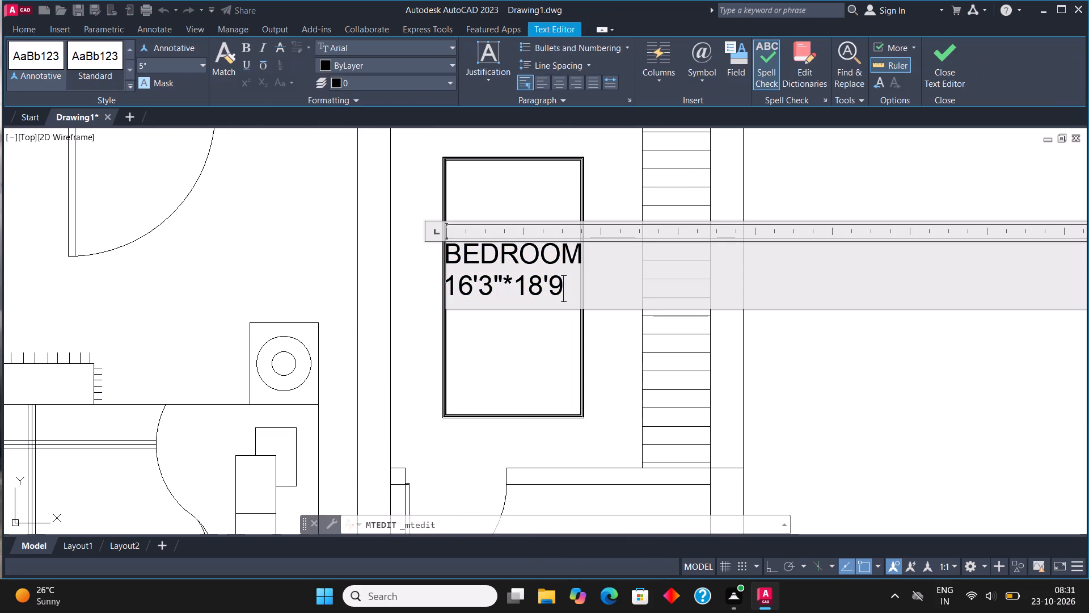
{"action": "key", "text": "w"}
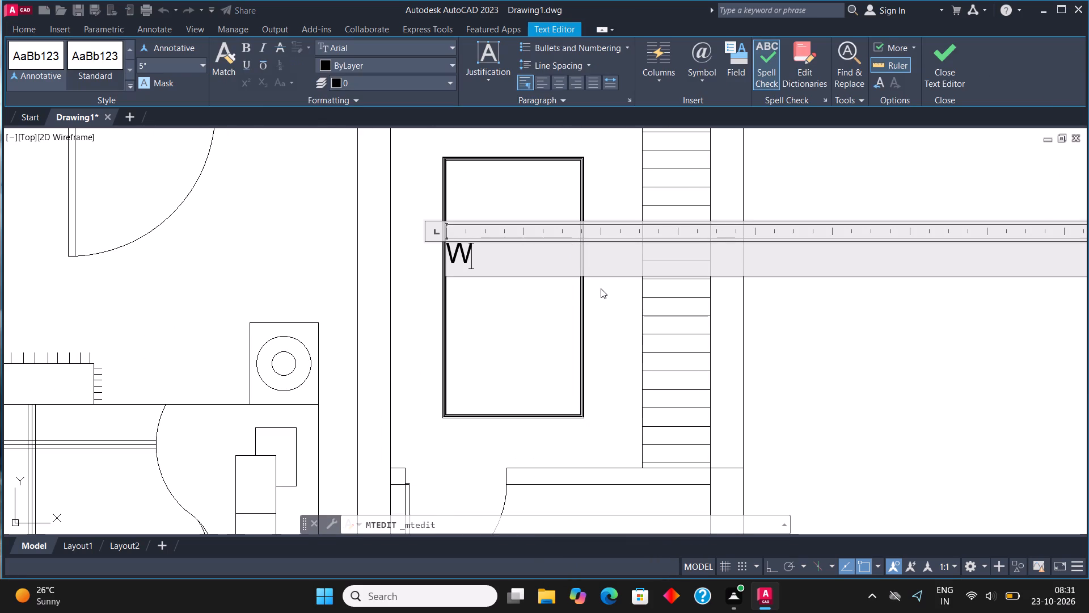
{"action": "type", "text": "/C"}
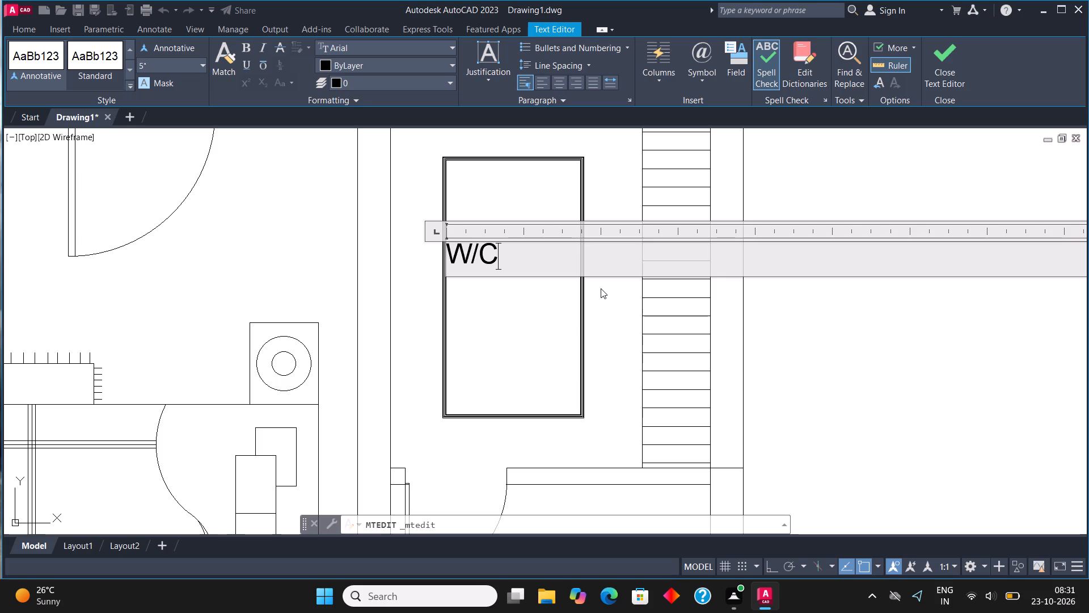
{"action": "key", "text": "Return"}
{"action": "type", "text": "7'"}
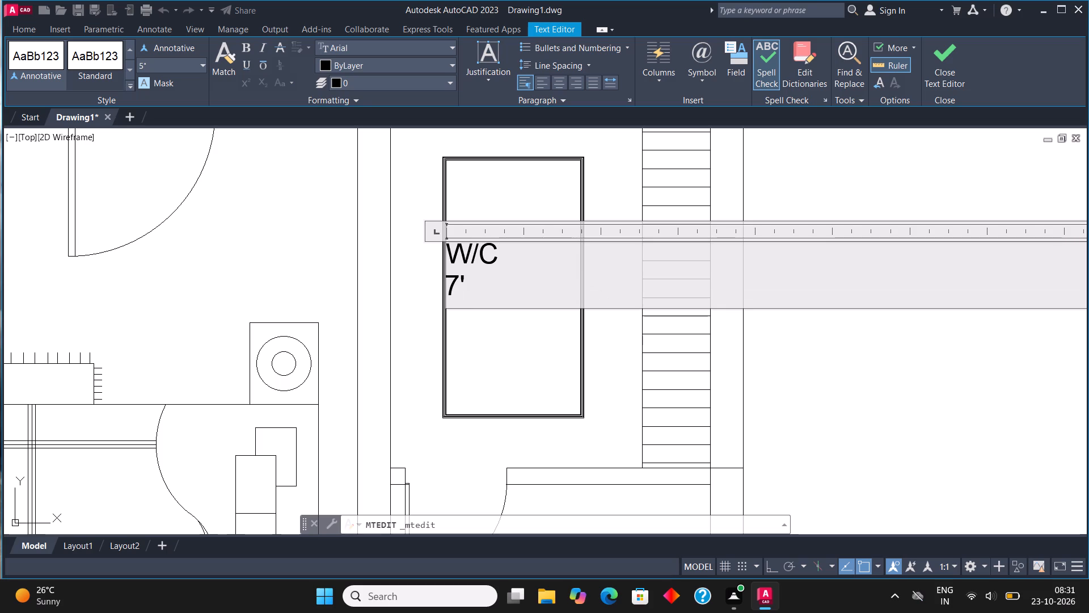
{"action": "type", "text": "3\"*"}
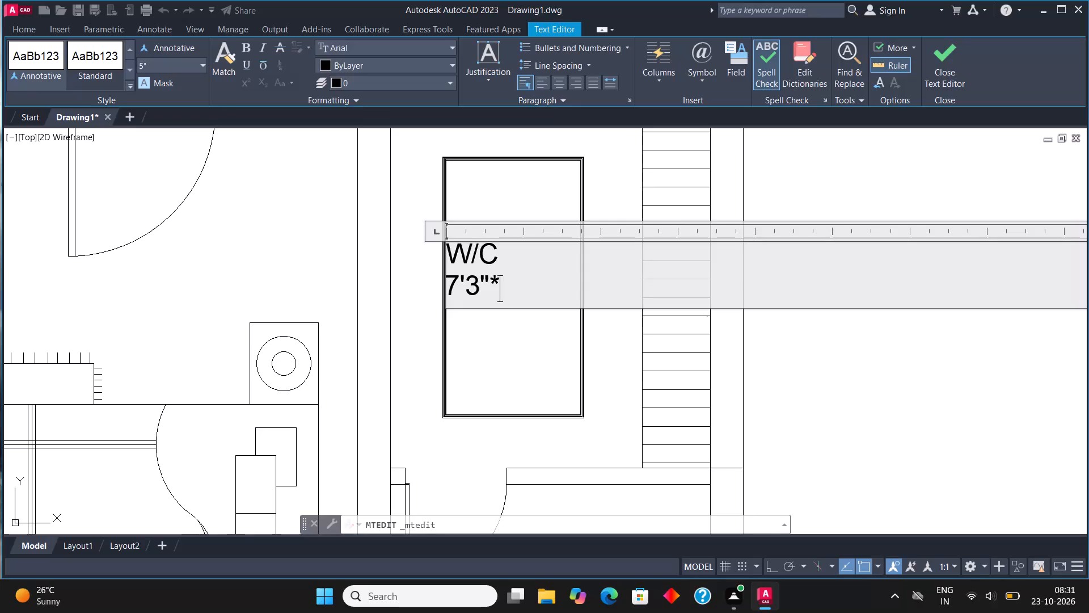
{"action": "type", "text": "8'"}
{"action": "left_click", "coordinate": [451, 254]}
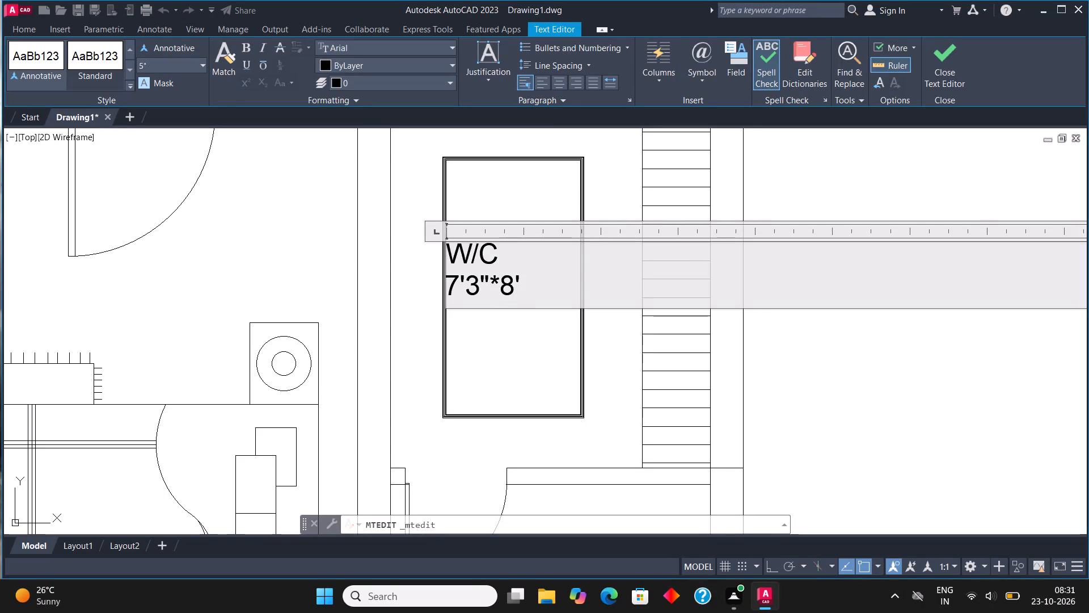
{"action": "key", "text": "space"}
{"action": "left_click", "coordinate": [949, 54]}
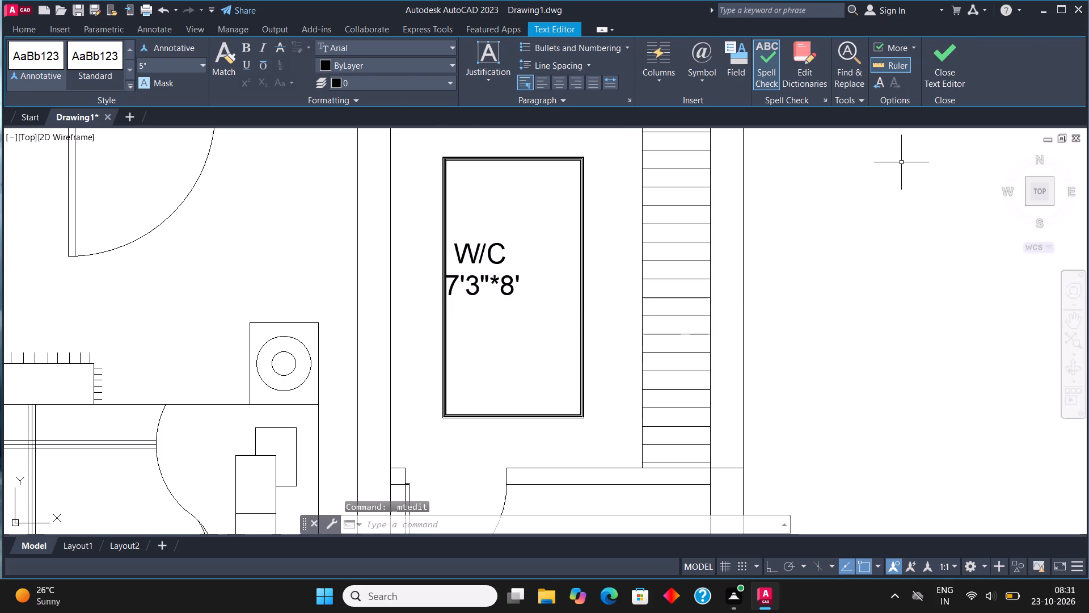
Move the W/C label to the middle of its rectangle's width, clear of the rectangle's edge.
{"action": "scroll", "coordinate": [494, 324], "scroll_direction": "down", "scroll_amount": 3}
{"action": "scroll", "coordinate": [483, 316], "scroll_direction": "up", "scroll_amount": 3}
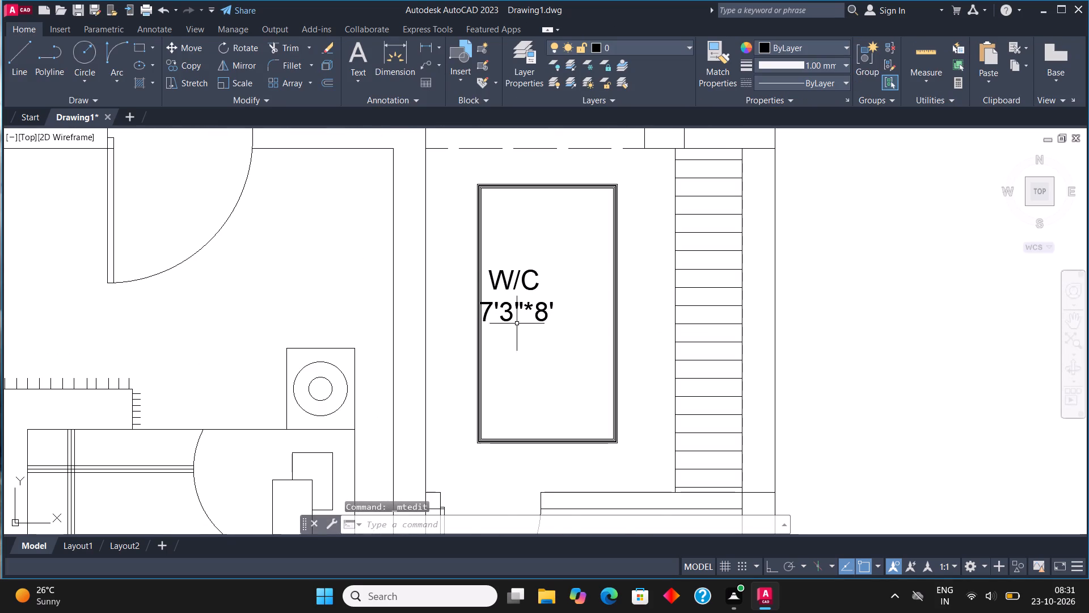
{"action": "left_click", "coordinate": [517, 324]}
{"action": "left_click", "coordinate": [490, 284]}
{"action": "left_click", "coordinate": [170, 45]}
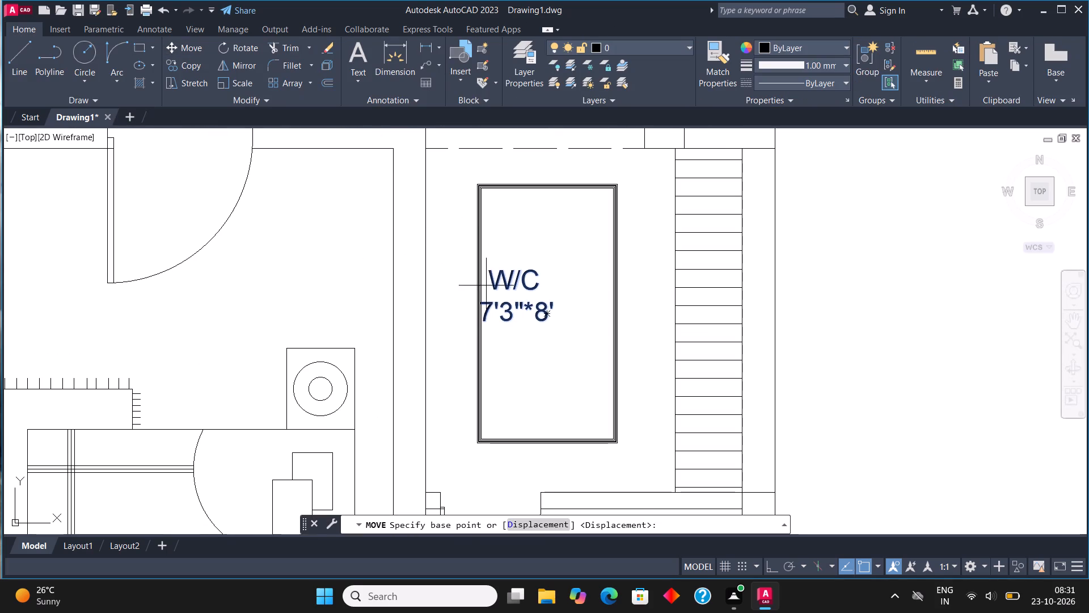
{"action": "left_click", "coordinate": [489, 293]}
{"action": "left_click", "coordinate": [516, 292]}
{"action": "left_click", "coordinate": [522, 300]}
{"action": "left_click", "coordinate": [514, 266]}
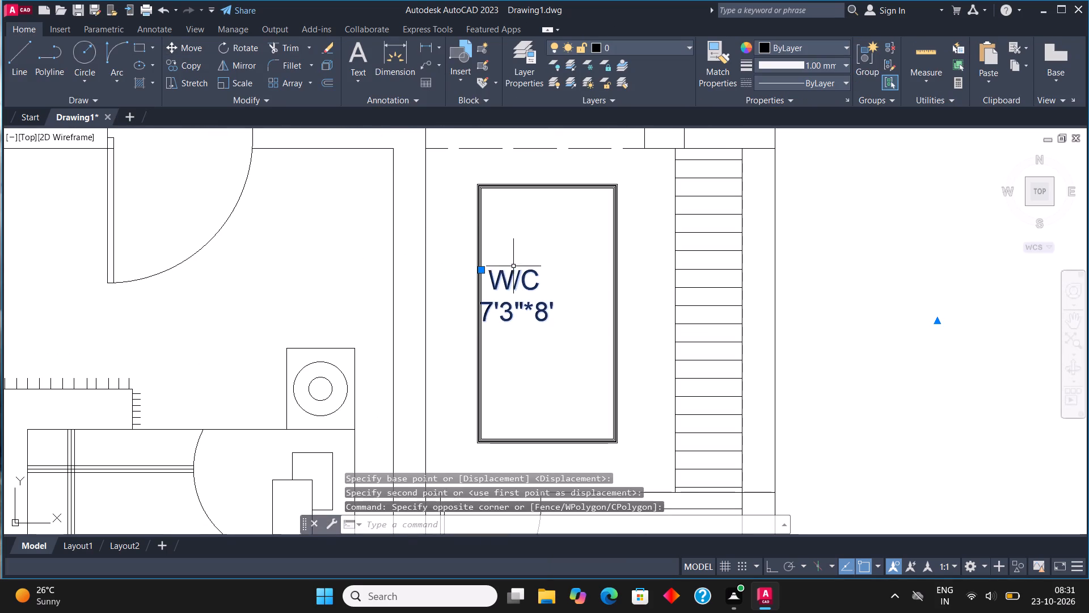
{"action": "left_click", "coordinate": [188, 48]}
{"action": "scroll", "coordinate": [511, 284], "scroll_direction": "up", "scroll_amount": 2}
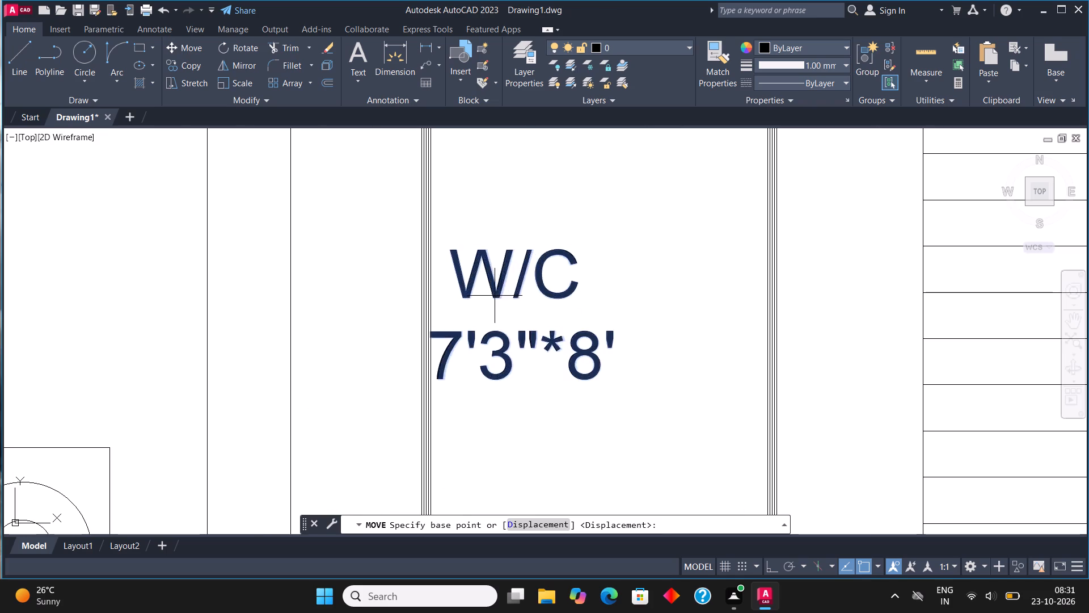
{"action": "left_click", "coordinate": [495, 296]}
{"action": "left_click", "coordinate": [594, 320]}
{"action": "left_click_drag", "start_coordinate": [512, 351], "coordinate": [506, 344]}
{"action": "left_click", "coordinate": [489, 312]}
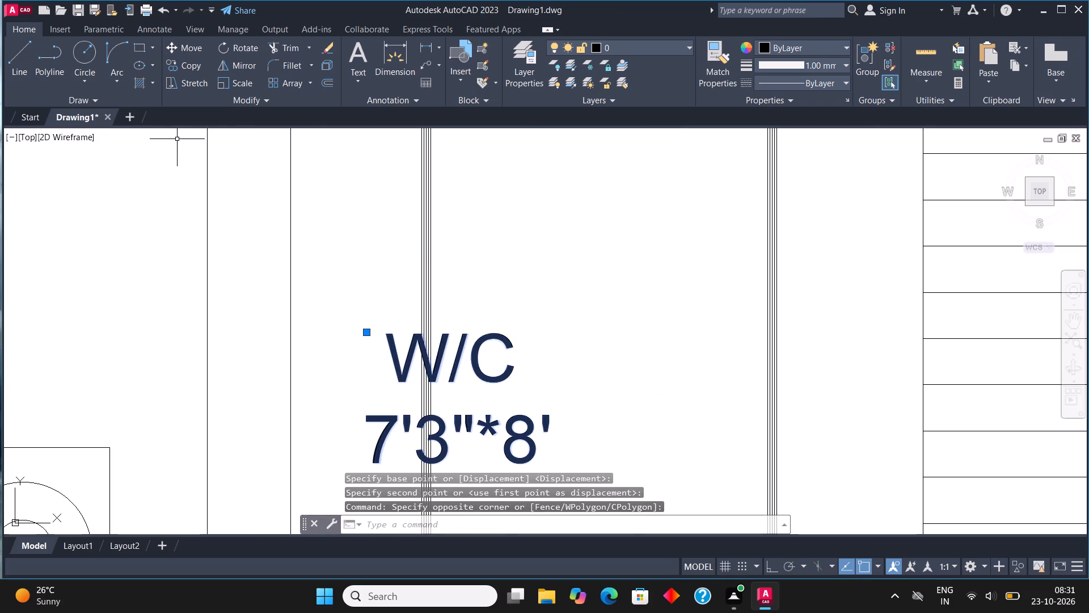
{"action": "left_click", "coordinate": [184, 52]}
{"action": "left_click_drag", "start_coordinate": [375, 385], "coordinate": [417, 379]}
{"action": "left_click", "coordinate": [551, 327]}
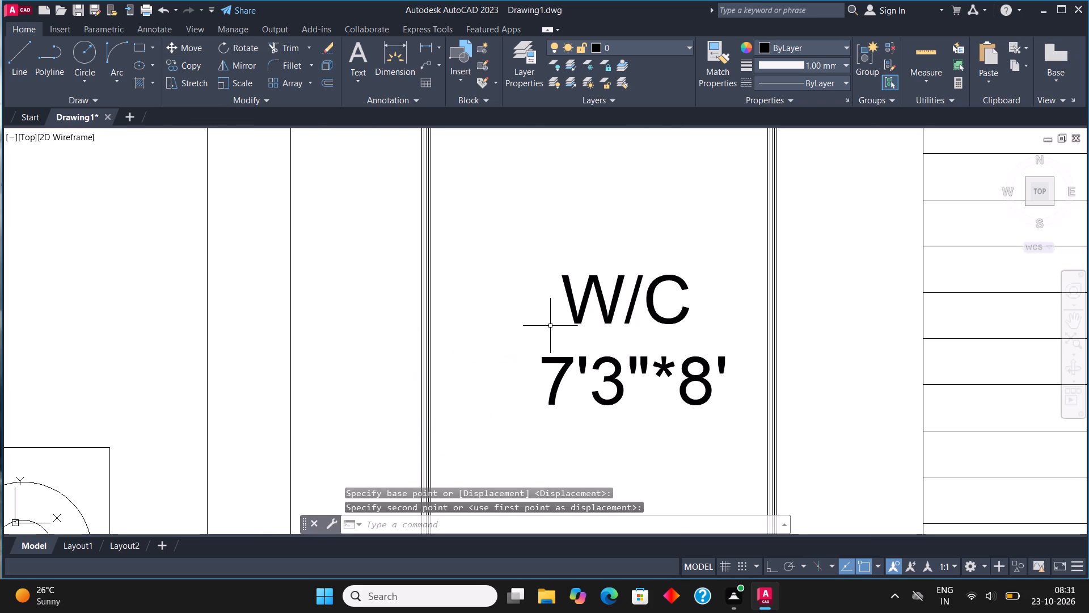
Check the room labels across the floor plan, from the lower bedroom suite up to the upper bedroom and back to the puja room.
{"action": "scroll", "coordinate": [531, 321], "scroll_direction": "down", "scroll_amount": 5}
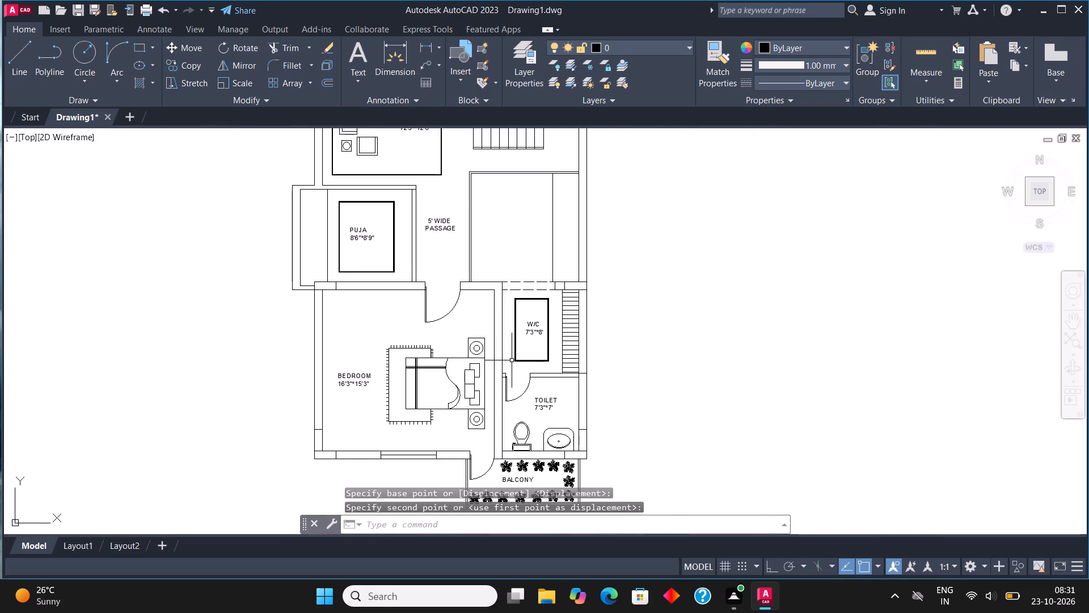
{"action": "middle_click_drag", "start_coordinate": [503, 308], "coordinate": [527, 395]}
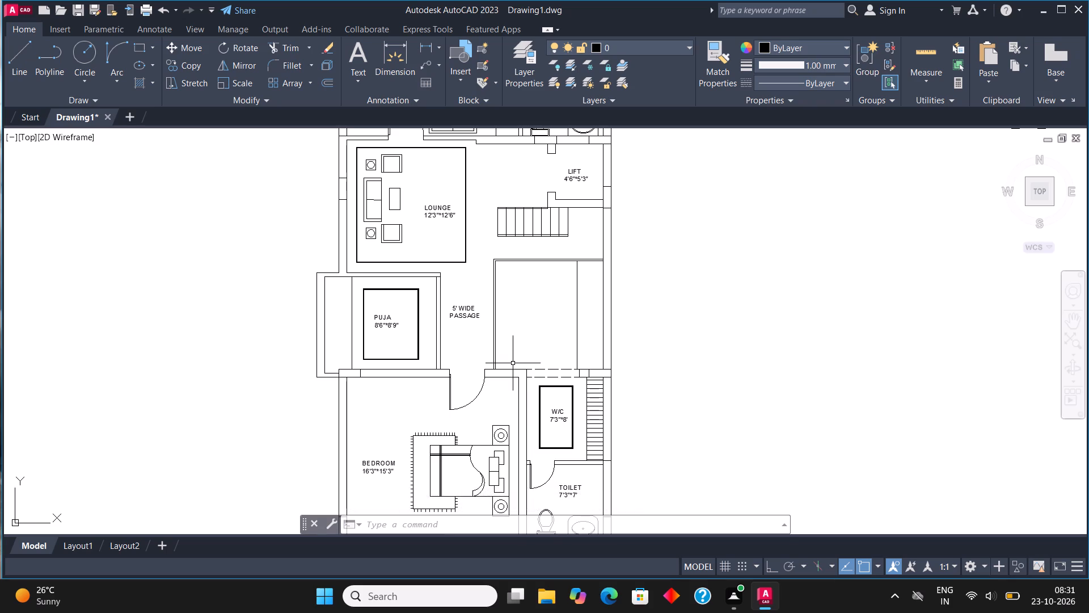
{"action": "middle_click_drag", "start_coordinate": [507, 352], "coordinate": [503, 471]}
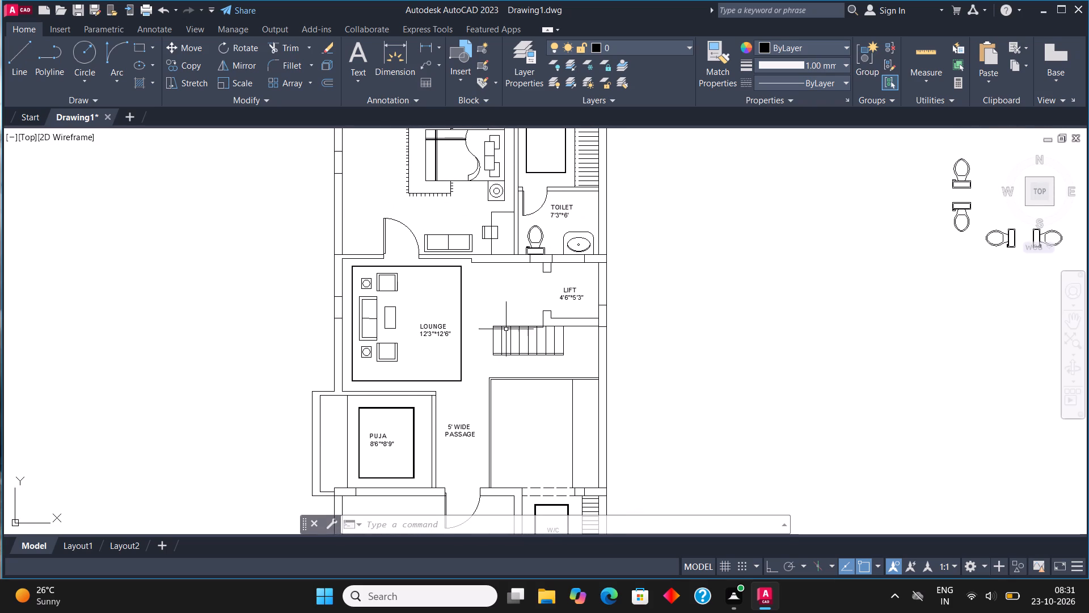
{"action": "middle_click_drag", "start_coordinate": [504, 323], "coordinate": [506, 381]}
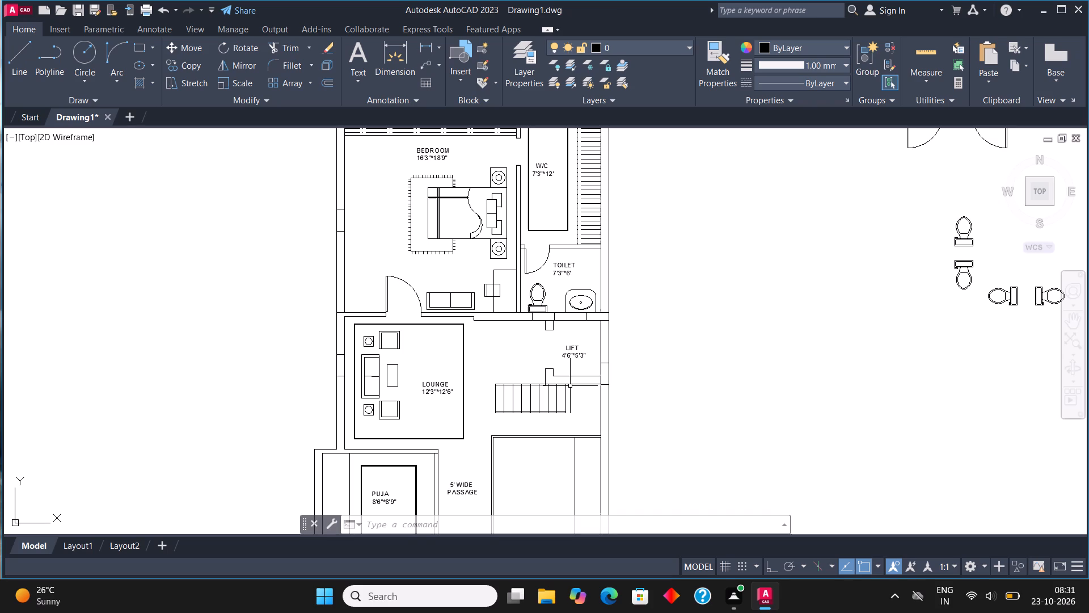
{"action": "middle_click_drag", "start_coordinate": [437, 336], "coordinate": [444, 333]}
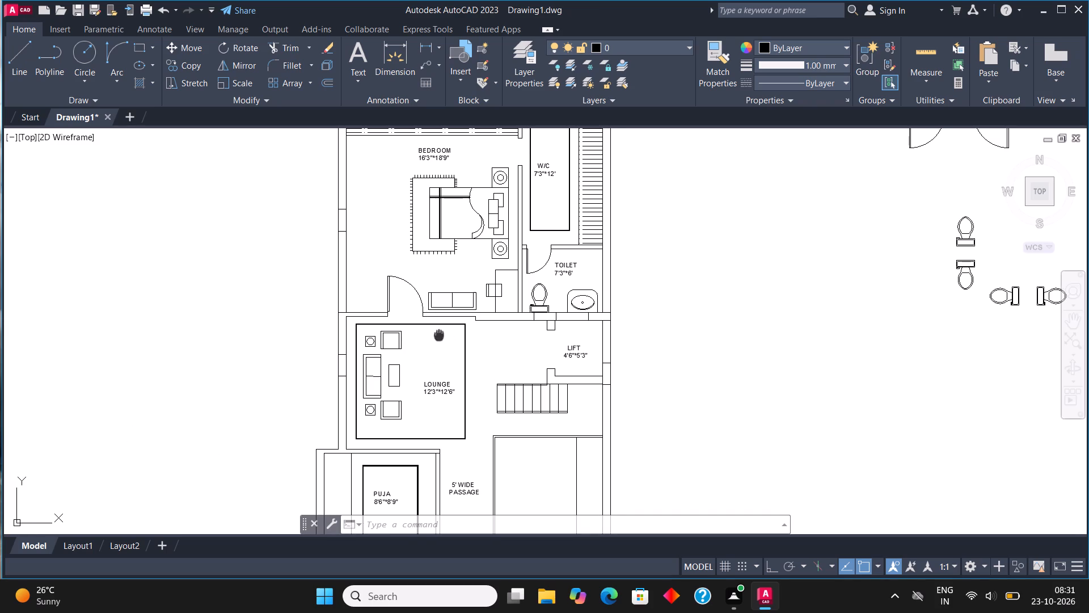
{"action": "middle_click_drag", "start_coordinate": [444, 333], "coordinate": [461, 282]}
{"action": "middle_click_drag", "start_coordinate": [464, 384], "coordinate": [480, 287]}
{"action": "scroll", "coordinate": [388, 404], "scroll_direction": "up", "scroll_amount": 2}
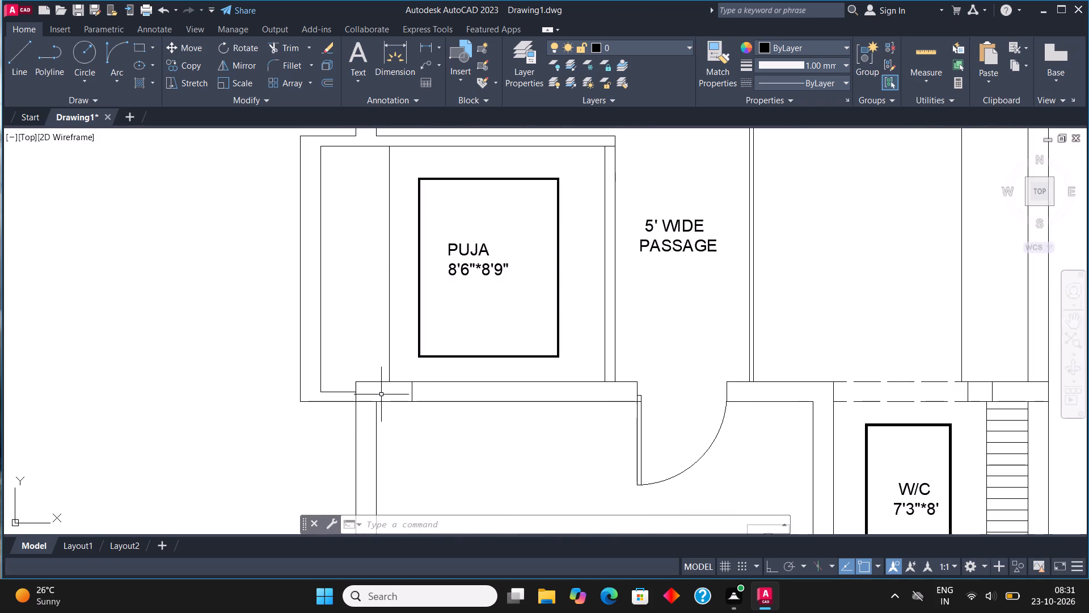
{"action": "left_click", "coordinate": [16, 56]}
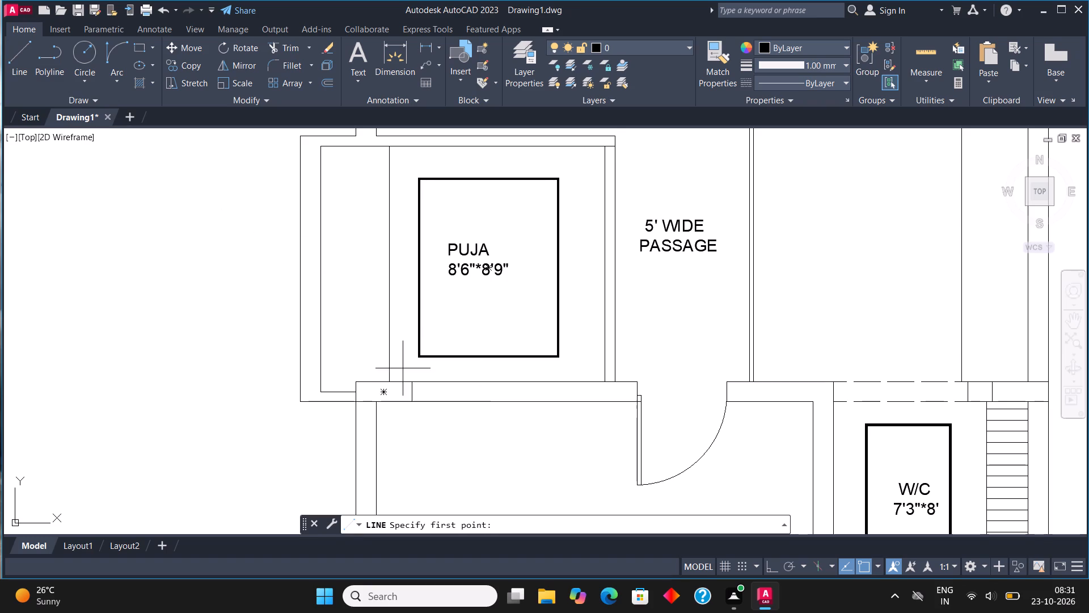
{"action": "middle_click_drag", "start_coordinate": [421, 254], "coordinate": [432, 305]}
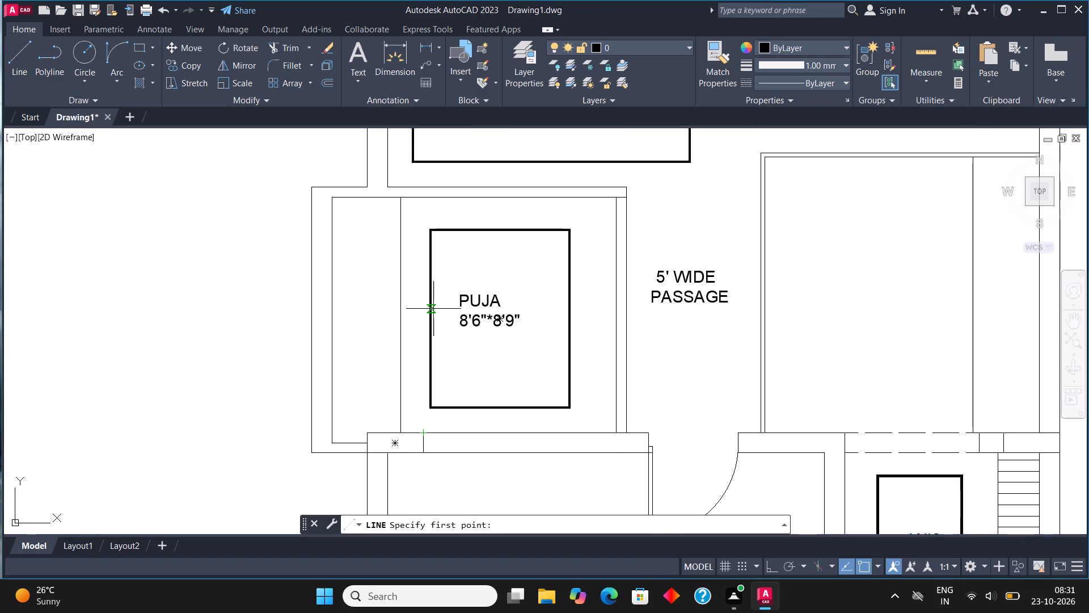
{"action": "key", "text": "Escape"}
Hatch the puja room's floor around the inner rectangle with the CORK pattern.
{"action": "key", "text": "h"}
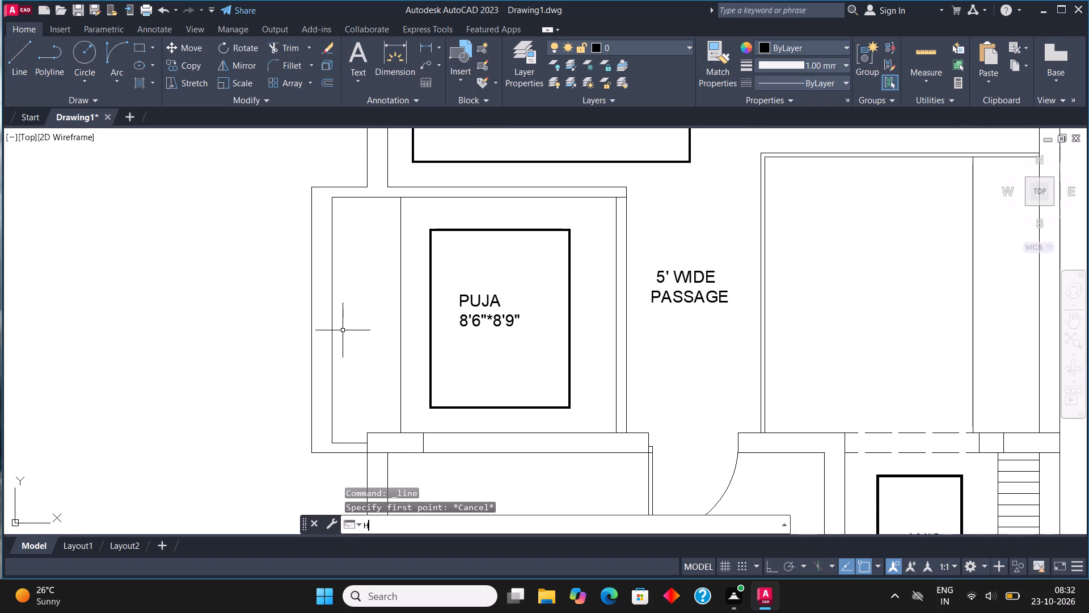
{"action": "key", "text": "Return"}
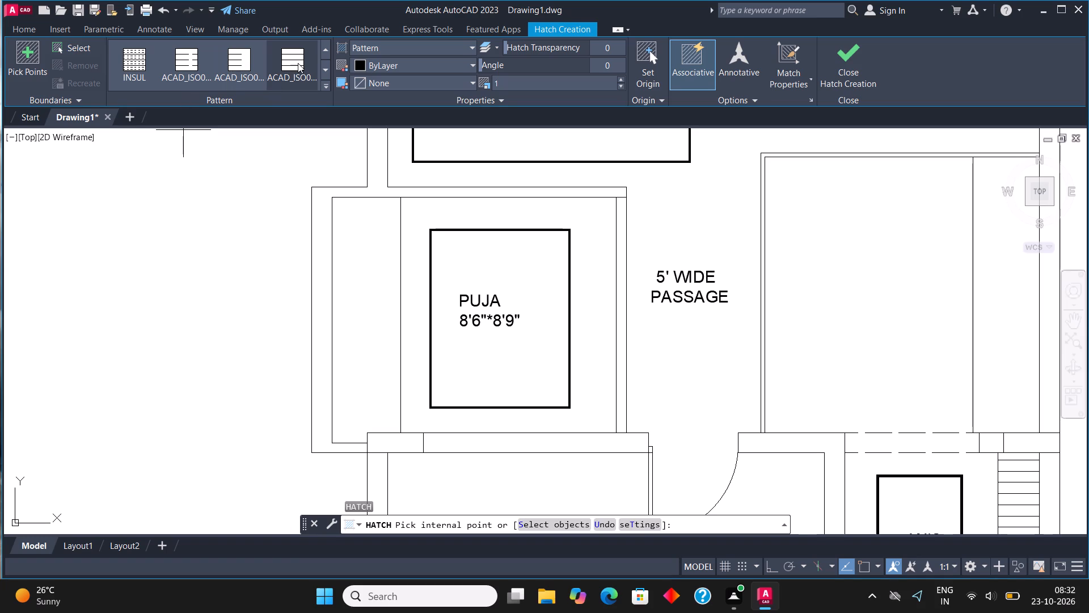
{"action": "left_click", "coordinate": [321, 51]}
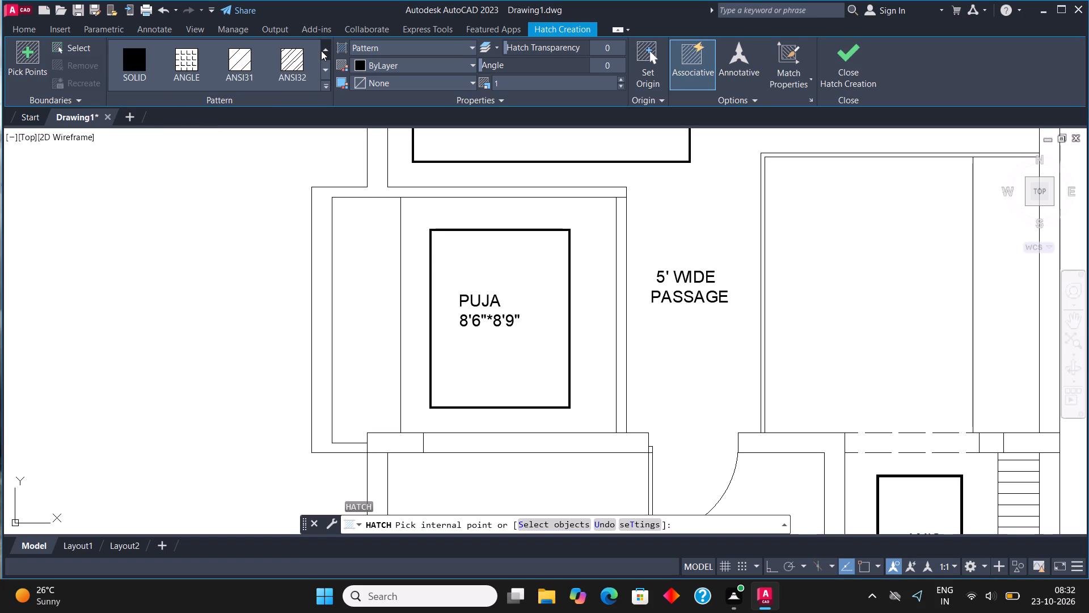
{"action": "left_click", "coordinate": [327, 70]}
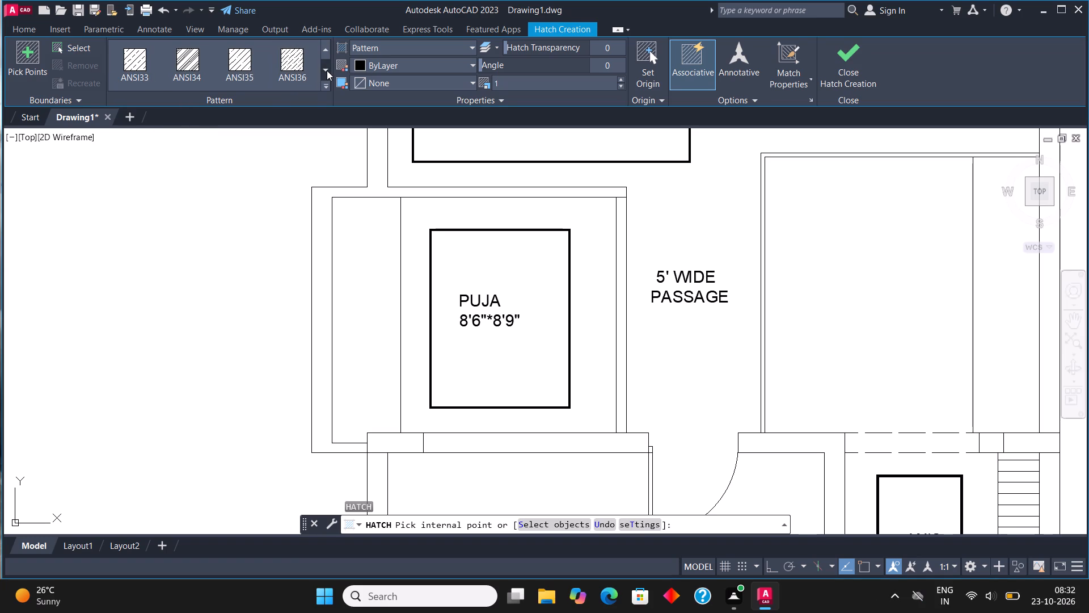
{"action": "left_click", "coordinate": [327, 70]}
{"action": "left_click", "coordinate": [327, 70]}
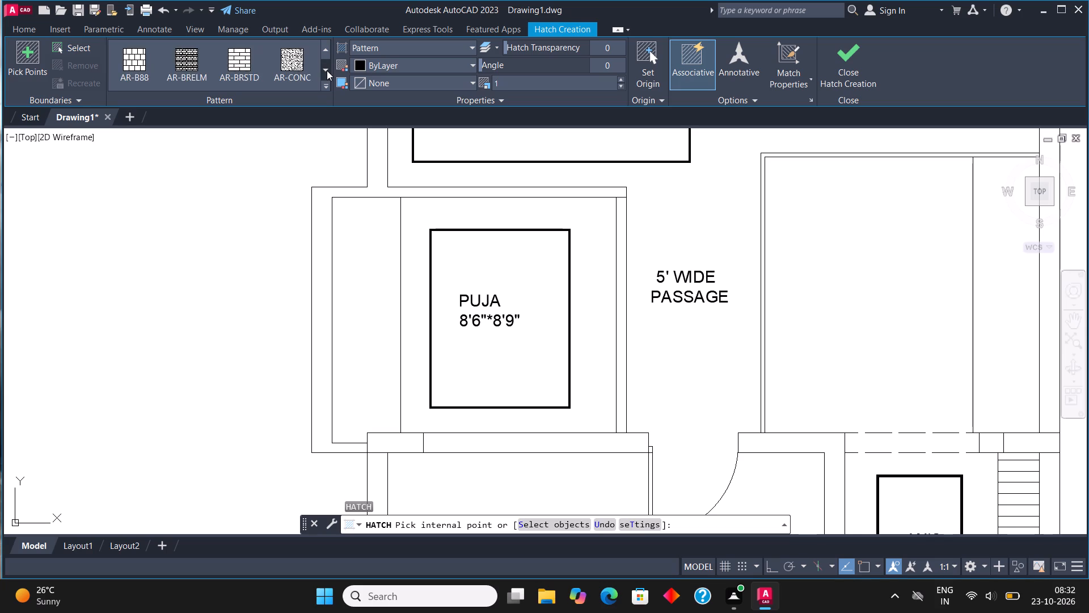
{"action": "left_click", "coordinate": [327, 70]}
{"action": "left_click", "coordinate": [327, 70]}
{"action": "left_click", "coordinate": [327, 70]}
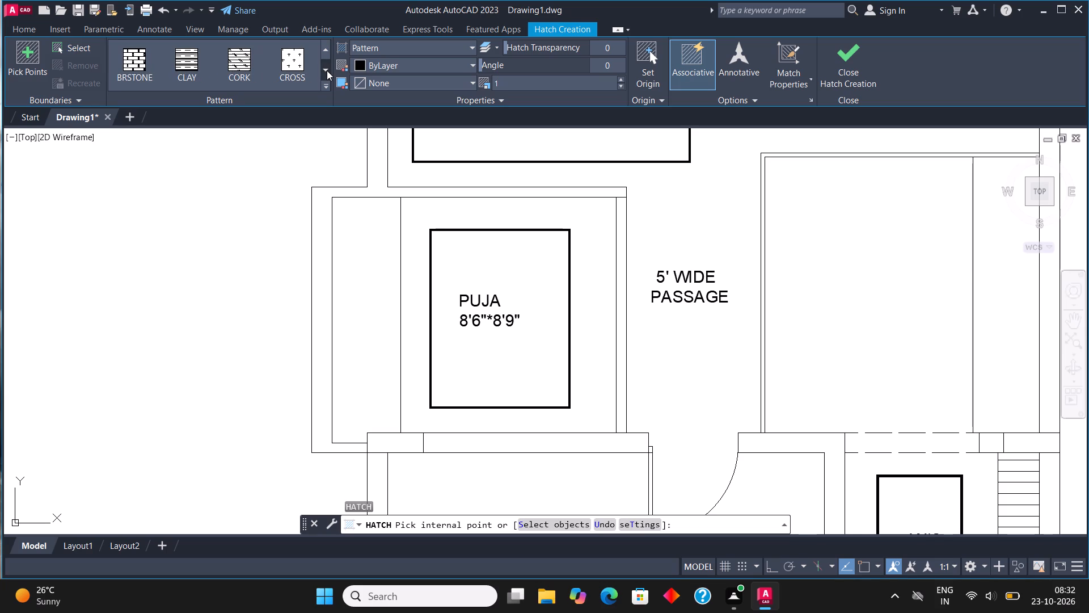
{"action": "left_click", "coordinate": [243, 58]}
{"action": "left_click", "coordinate": [400, 230]}
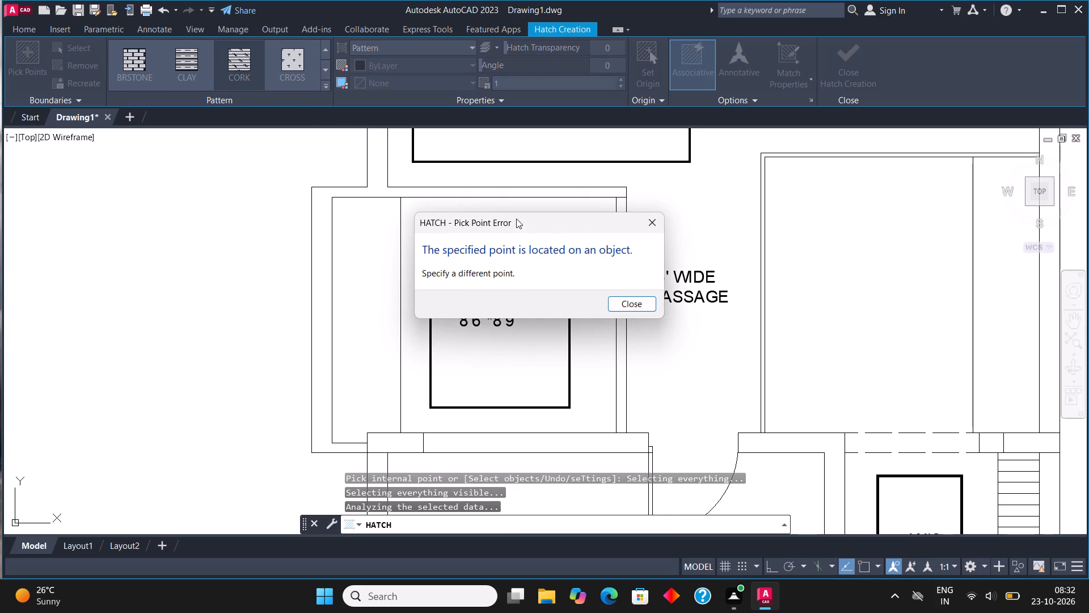
{"action": "left_click", "coordinate": [648, 226]}
{"action": "left_click", "coordinate": [493, 215]}
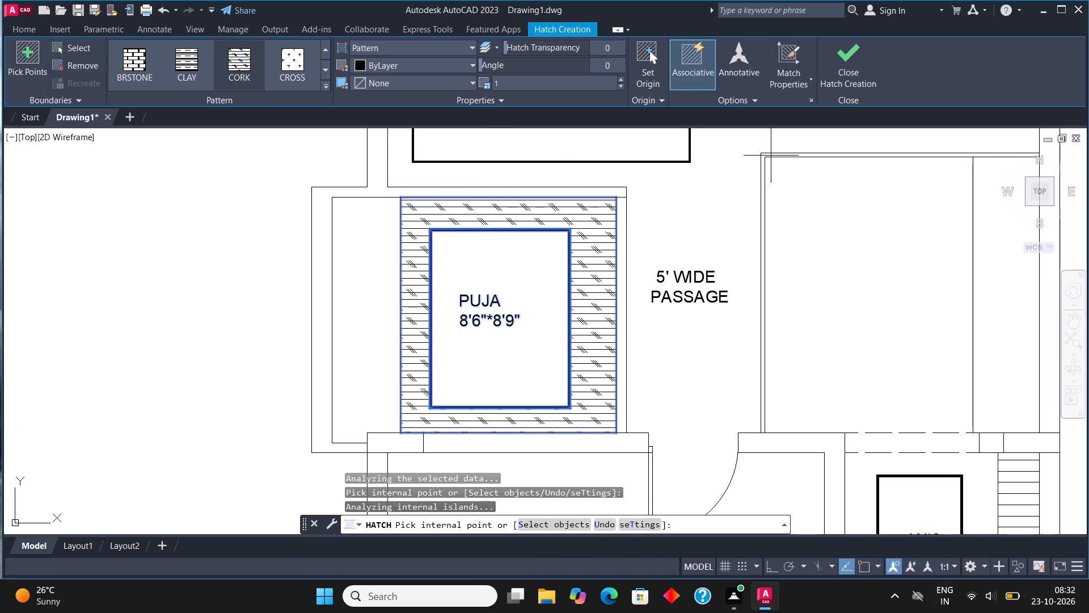
{"action": "left_click", "coordinate": [843, 53]}
Draw a rectangle across the thickness of the puja room's wall facing the passage, marking a central opening.
{"action": "scroll", "coordinate": [702, 268], "scroll_direction": "up", "scroll_amount": 1}
{"action": "middle_click_drag", "start_coordinate": [698, 270], "coordinate": [690, 270]}
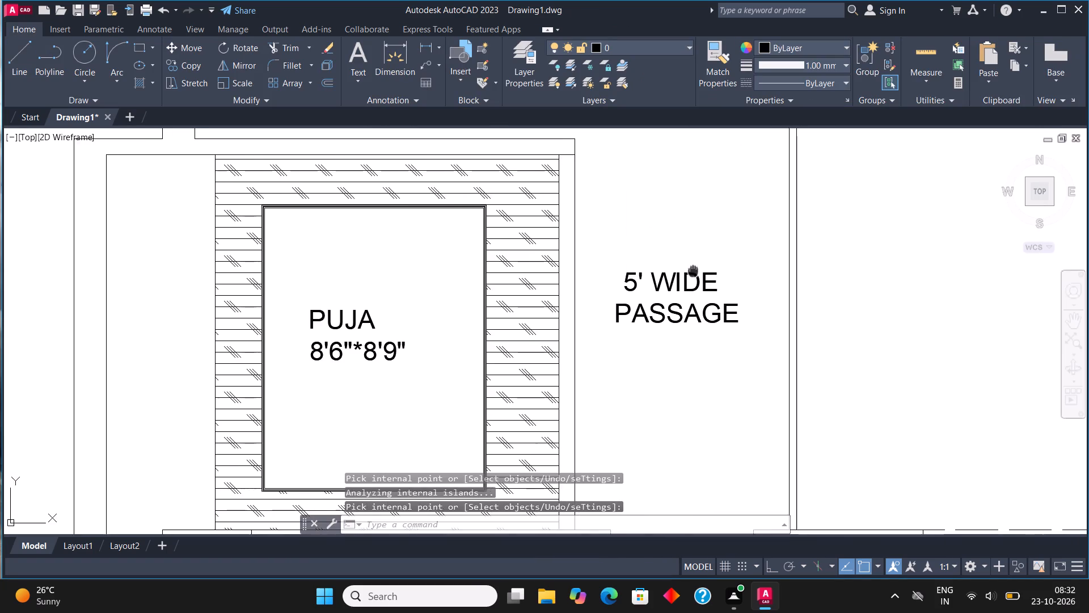
{"action": "middle_click_drag", "start_coordinate": [690, 270], "coordinate": [632, 275]}
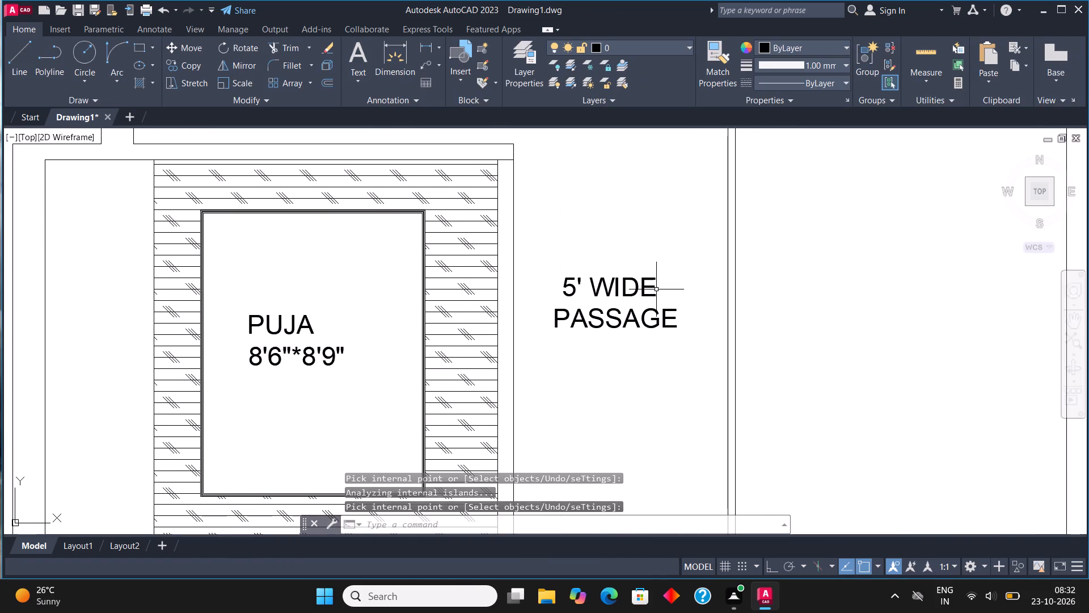
{"action": "middle_click_drag", "start_coordinate": [567, 330], "coordinate": [480, 254]}
{"action": "scroll", "coordinate": [417, 301], "scroll_direction": "down", "scroll_amount": 2}
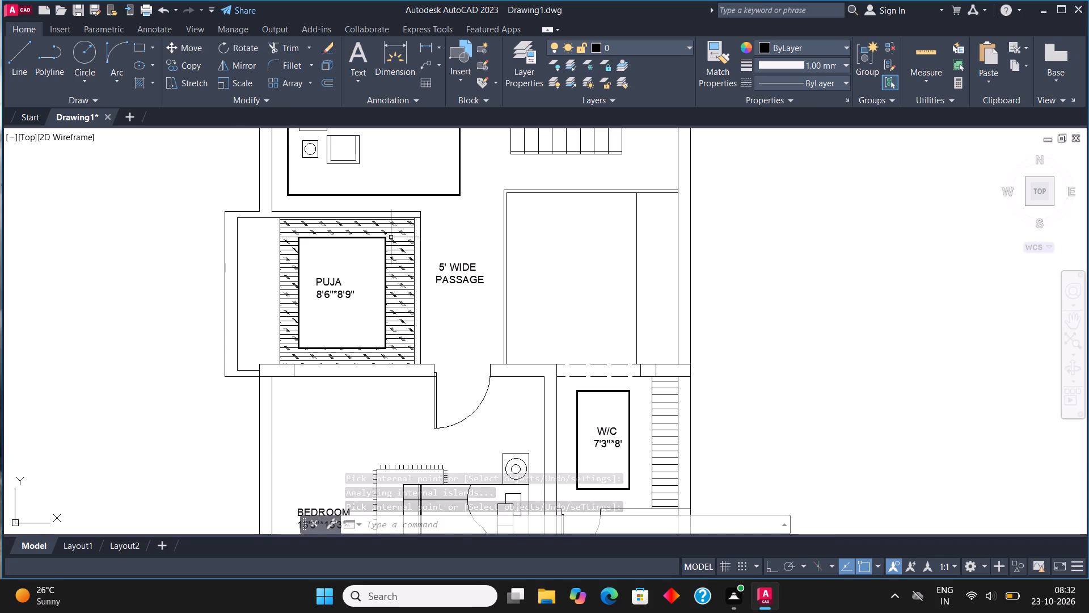
{"action": "left_click", "coordinate": [140, 45]}
{"action": "middle_click_drag", "start_coordinate": [341, 177], "coordinate": [348, 212]}
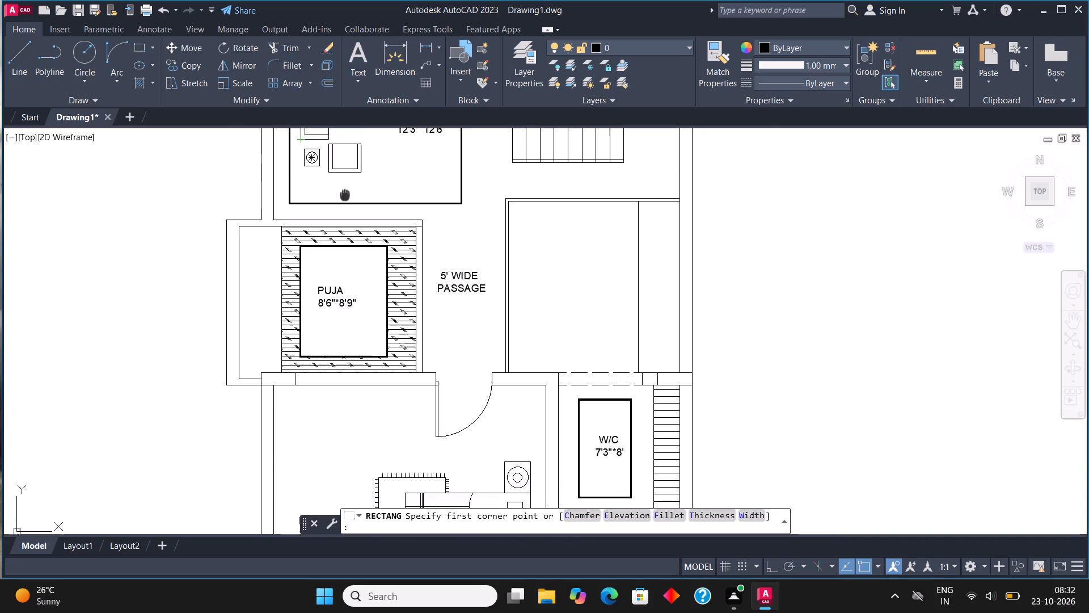
{"action": "middle_click_drag", "start_coordinate": [348, 212], "coordinate": [352, 238]}
{"action": "left_click", "coordinate": [427, 380]}
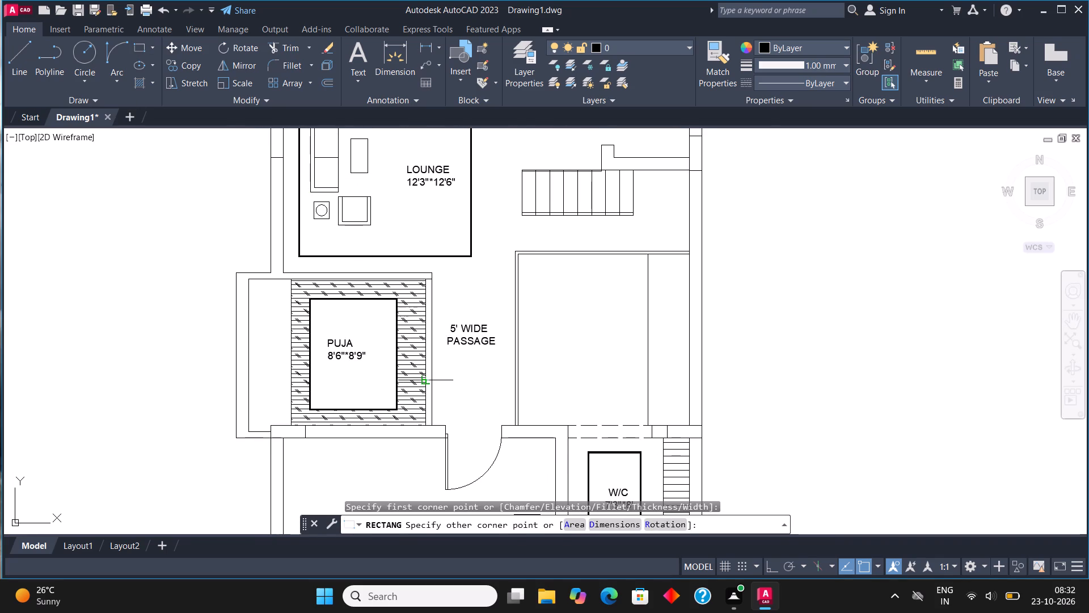
{"action": "left_click", "coordinate": [430, 307]}
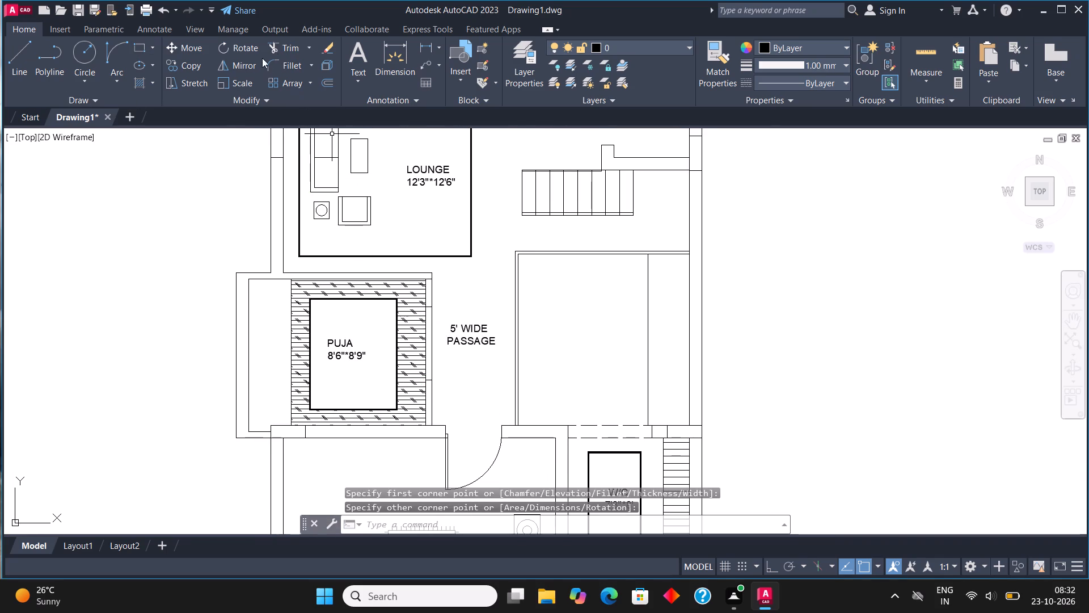
Trim both faces of the puja room's passage-side wall within the marked rectangle, leaving an open doorway.
{"action": "left_click", "coordinate": [277, 53]}
{"action": "scroll", "coordinate": [427, 348], "scroll_direction": "up", "scroll_amount": 1}
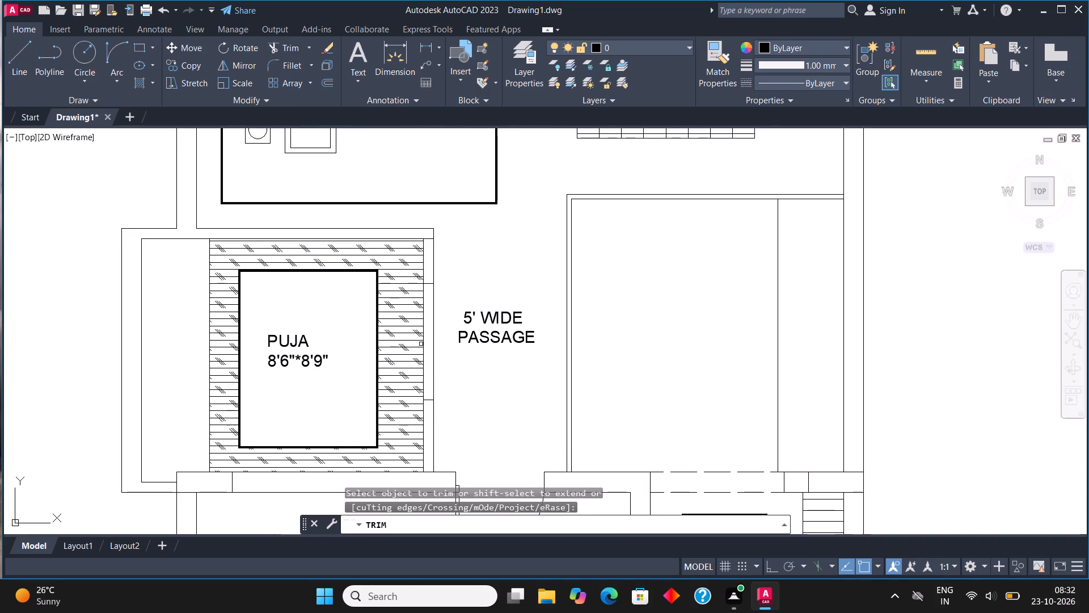
{"action": "left_click", "coordinate": [424, 343]}
{"action": "scroll", "coordinate": [423, 318], "scroll_direction": "up", "scroll_amount": 1}
{"action": "left_click", "coordinate": [422, 307]}
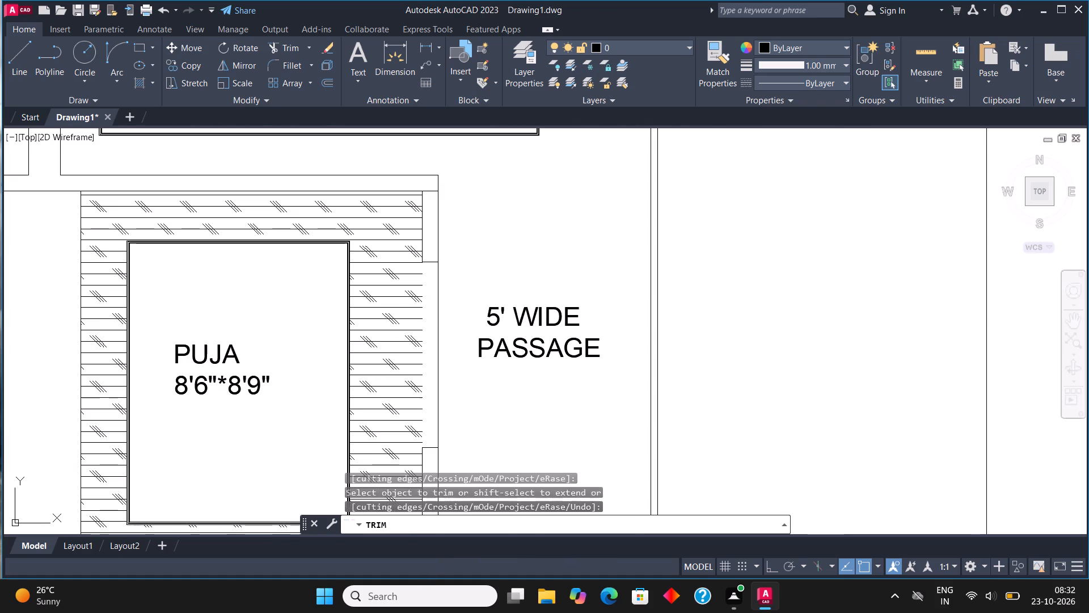
{"action": "scroll", "coordinate": [455, 245], "scroll_direction": "down", "scroll_amount": 2}
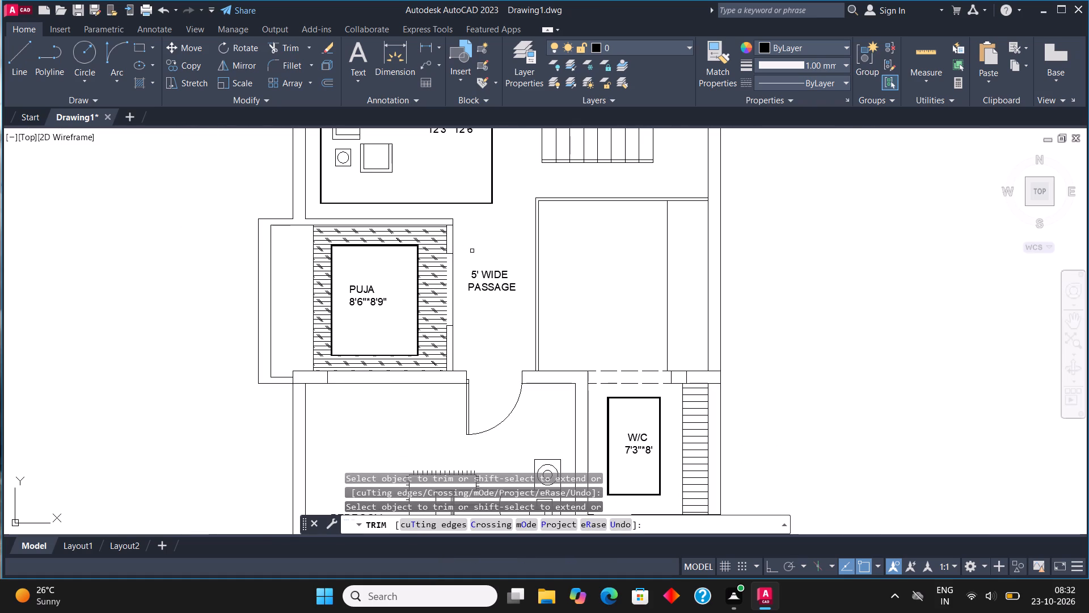
{"action": "key", "text": "Escape"}
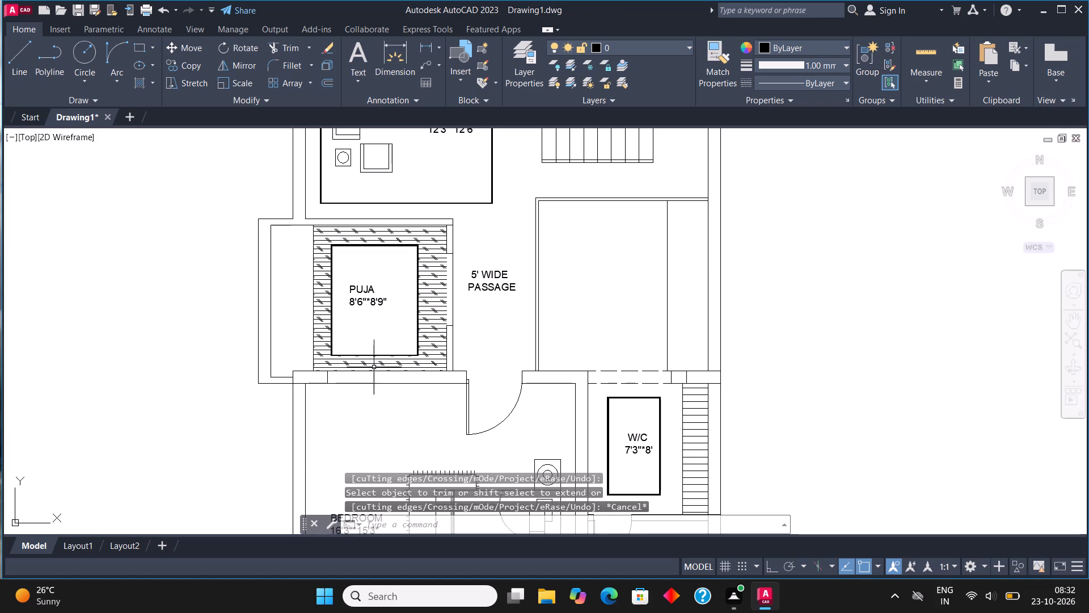
Draw a window rectangle in the wall between the lower toilet and the balcony, starting at the WC tank's corner.
{"action": "scroll", "coordinate": [402, 320], "scroll_direction": "down", "scroll_amount": 1}
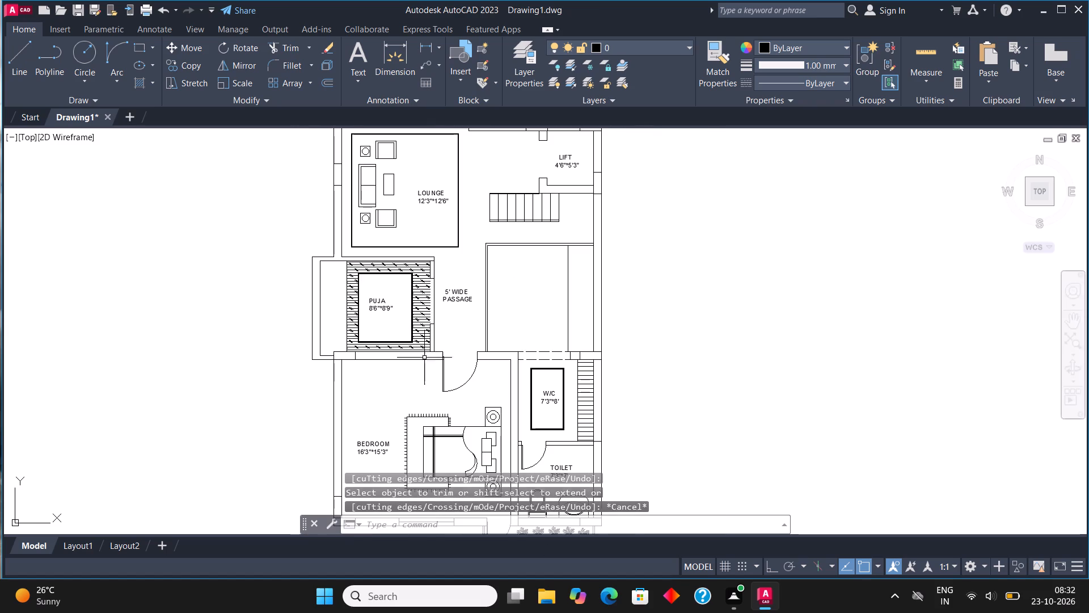
{"action": "middle_click_drag", "start_coordinate": [438, 297], "coordinate": [444, 259]}
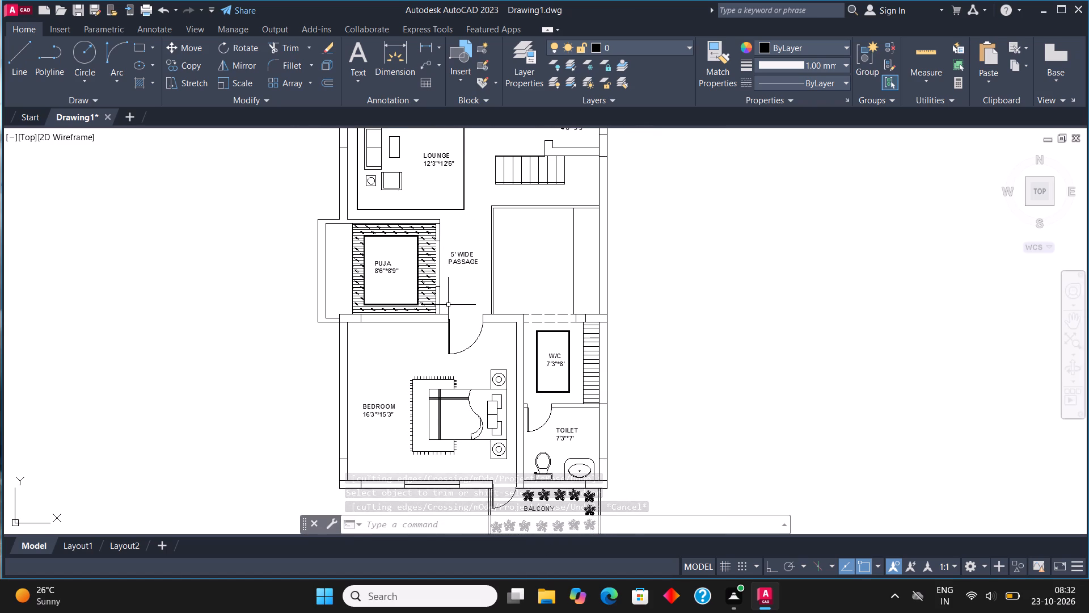
{"action": "scroll", "coordinate": [433, 331], "scroll_direction": "down", "scroll_amount": 1}
{"action": "scroll", "coordinate": [441, 353], "scroll_direction": "up", "scroll_amount": 1}
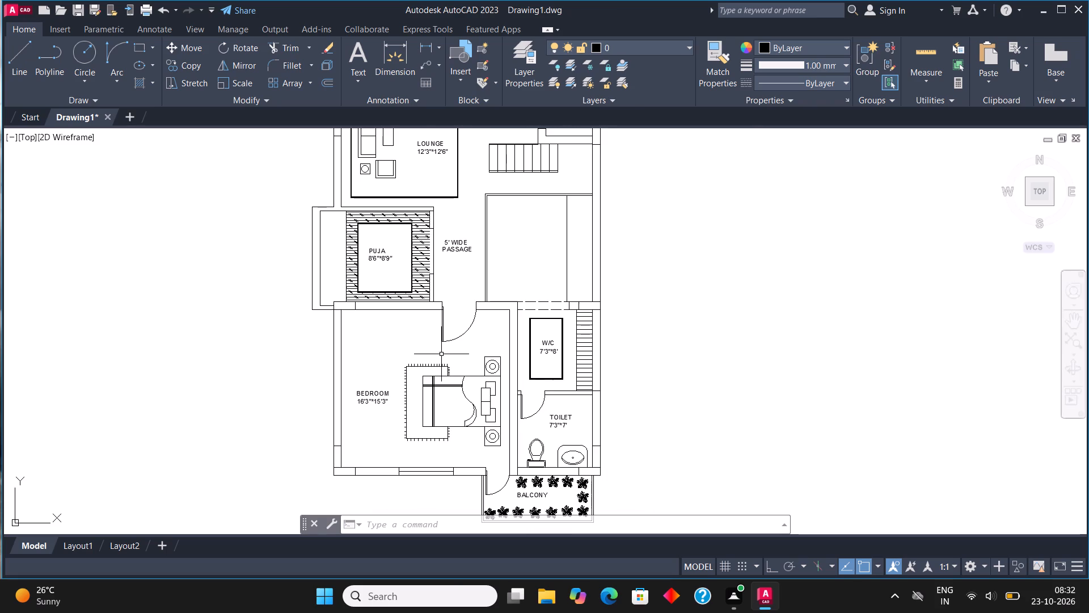
{"action": "scroll", "coordinate": [441, 354], "scroll_direction": "down", "scroll_amount": 2}
{"action": "scroll", "coordinate": [497, 384], "scroll_direction": "up", "scroll_amount": 4}
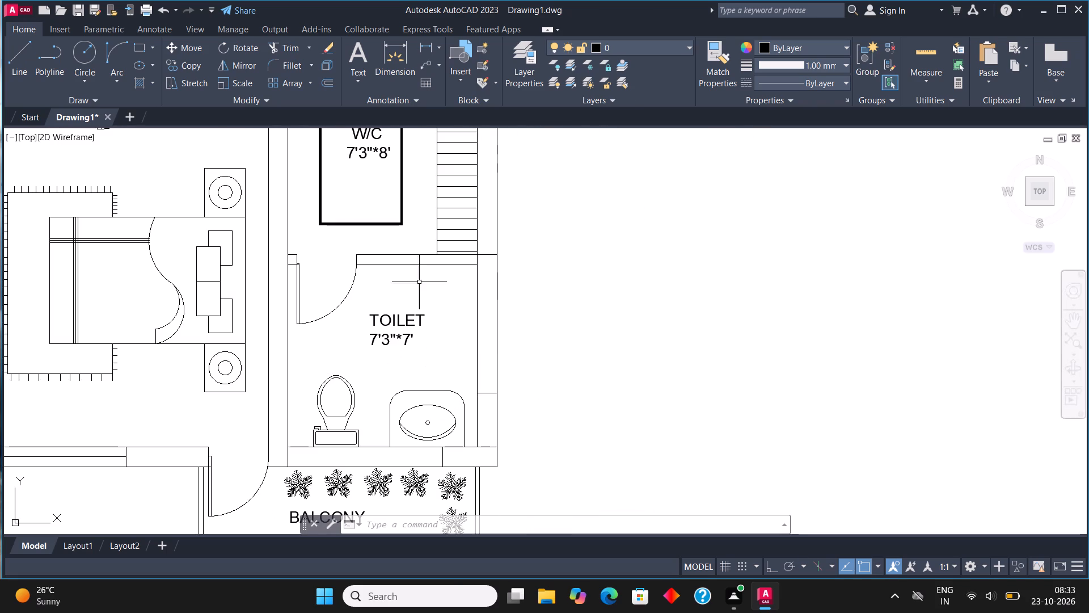
{"action": "scroll", "coordinate": [454, 521], "scroll_direction": "down", "scroll_amount": 4}
{"action": "scroll", "coordinate": [450, 451], "scroll_direction": "down", "scroll_amount": 3}
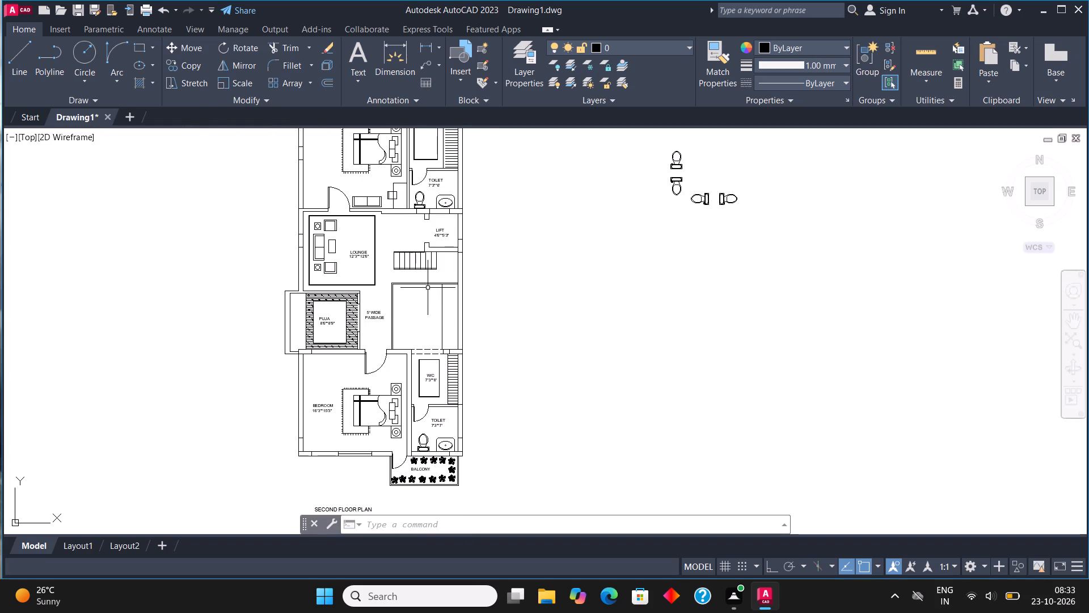
{"action": "left_click", "coordinate": [141, 43]}
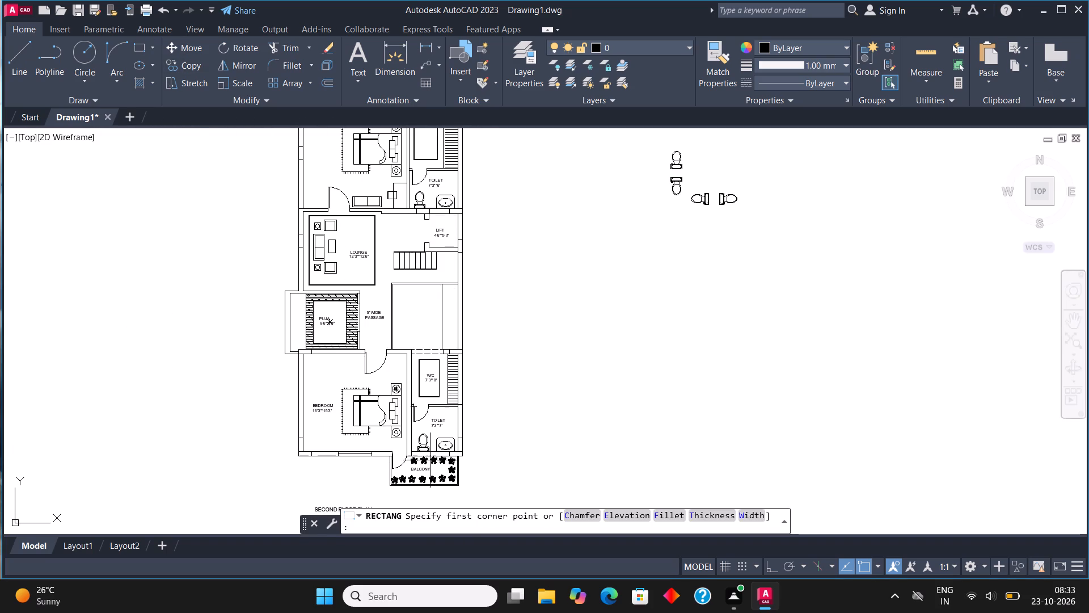
{"action": "scroll", "coordinate": [428, 467], "scroll_direction": "up", "scroll_amount": 5}
{"action": "left_click", "coordinate": [271, 408]}
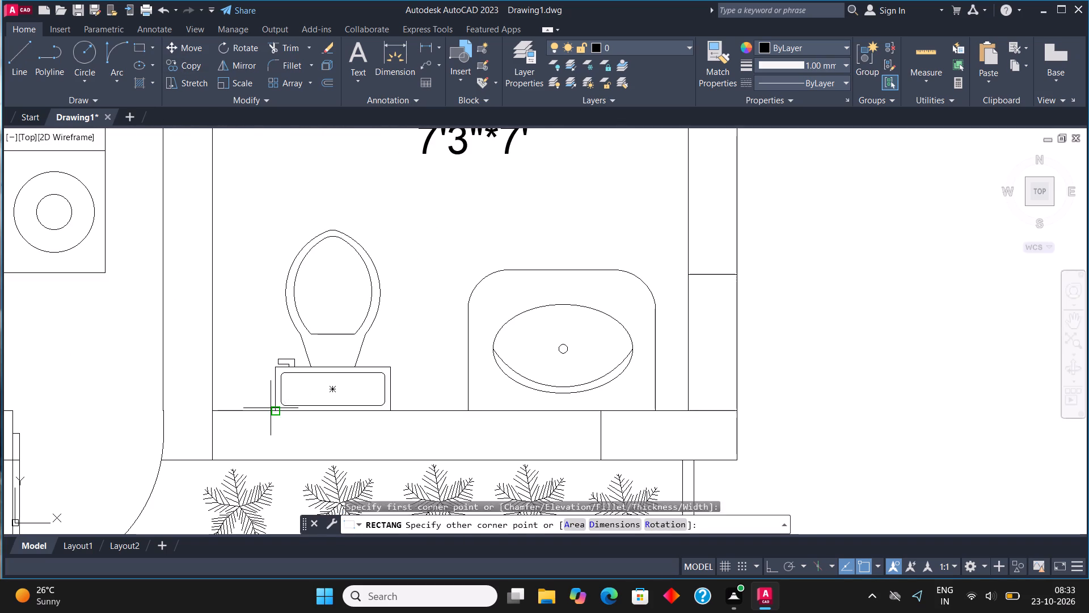
{"action": "left_click", "coordinate": [424, 463]}
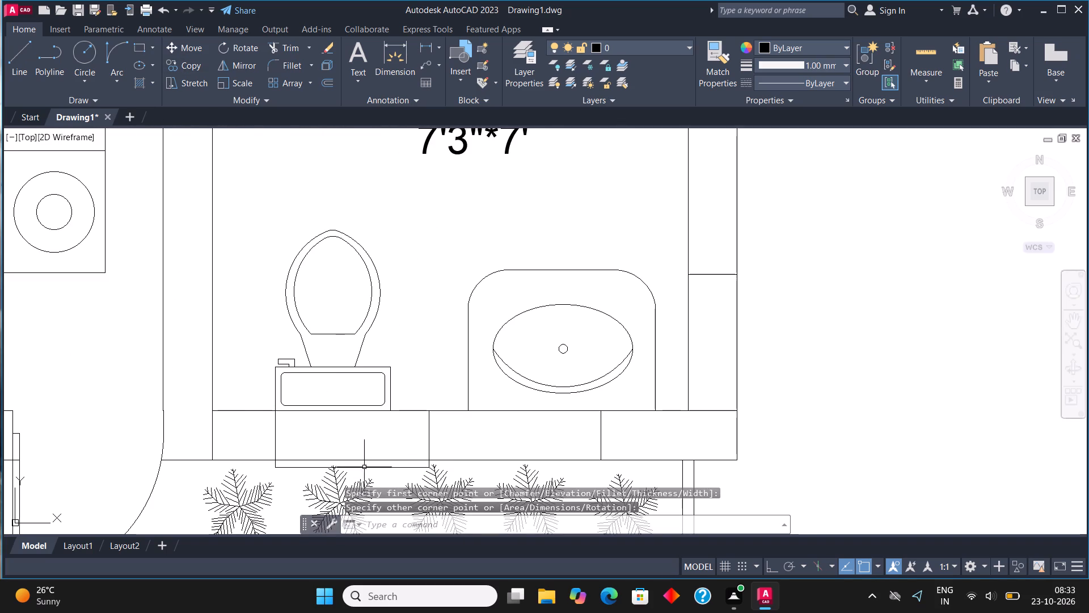
Stretch the window rectangle's balcony-side edge to line up with the wall's outer face.
{"action": "left_click", "coordinate": [369, 465]}
{"action": "left_click", "coordinate": [365, 471]}
{"action": "left_click", "coordinate": [356, 469]}
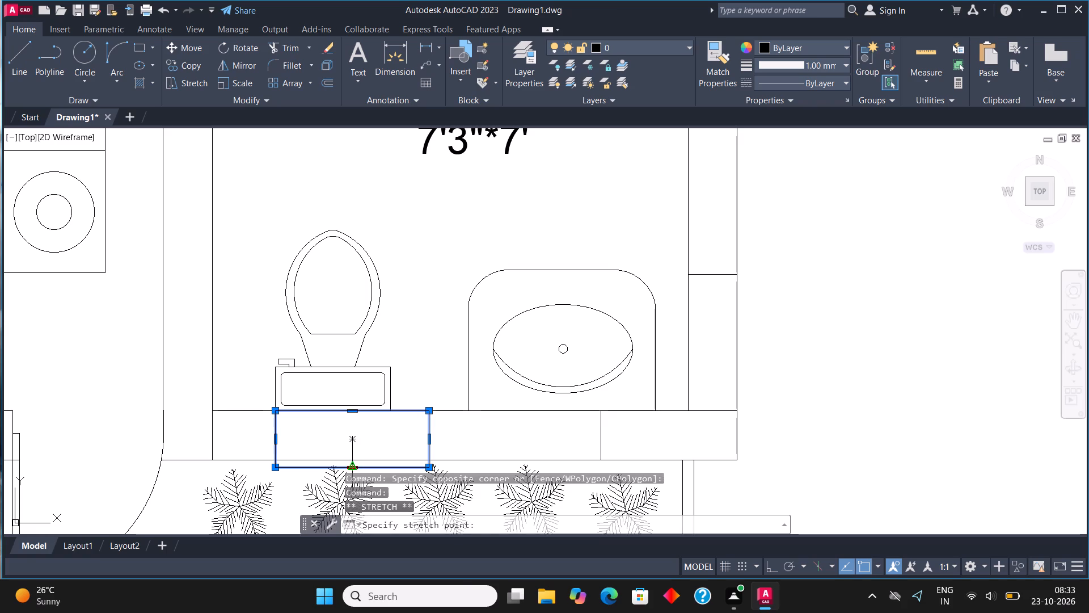
{"action": "left_click", "coordinate": [354, 458]}
Draw a horizontal line through the middle of the toilet window rectangle, from one short side to the other.
{"action": "left_click", "coordinate": [12, 60]}
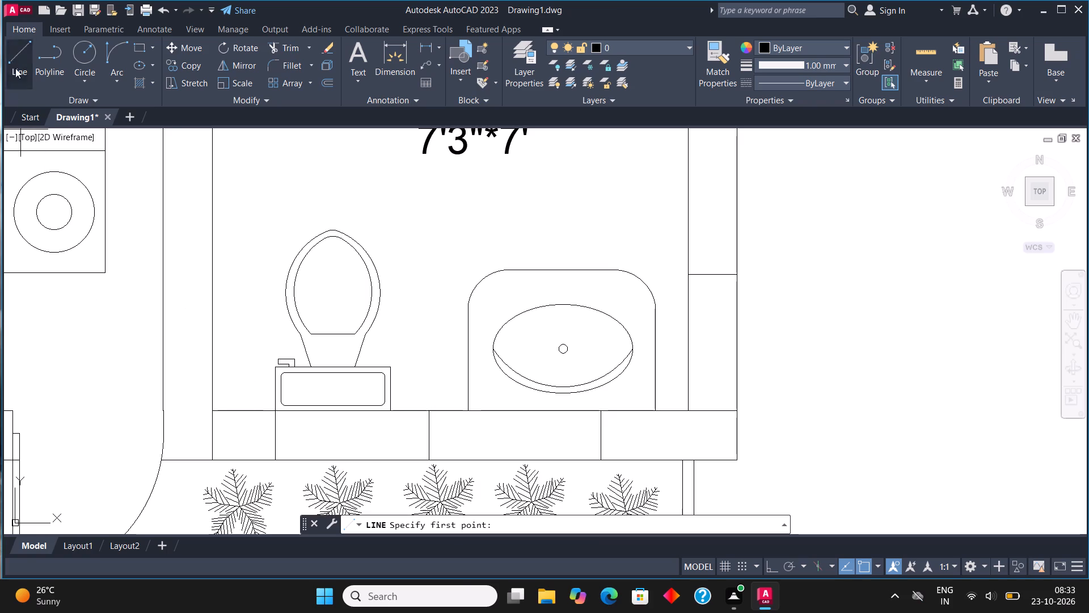
{"action": "left_click", "coordinate": [275, 434]}
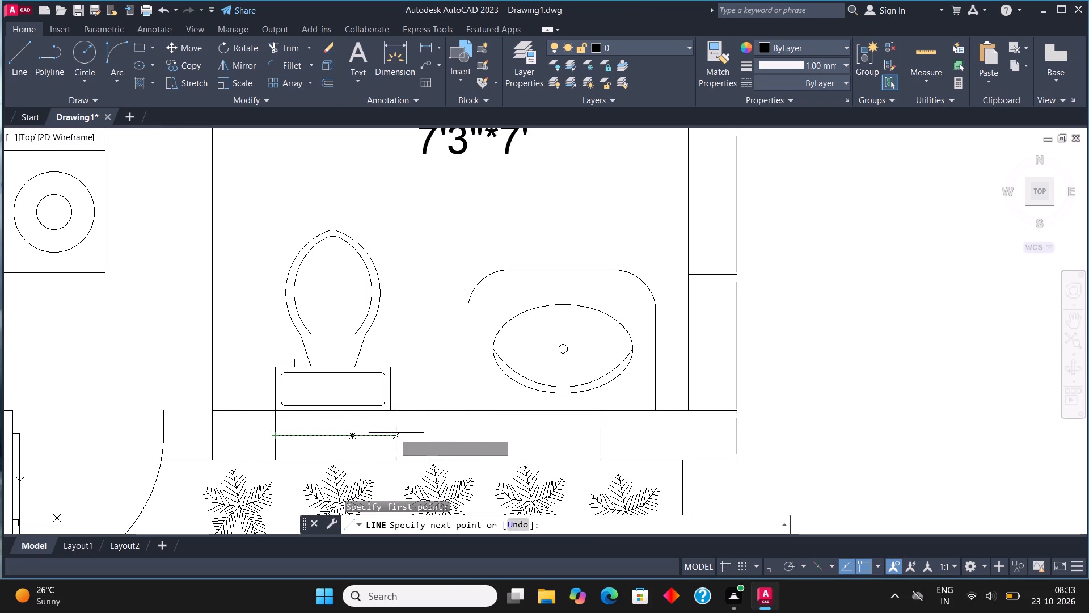
{"action": "left_click", "coordinate": [430, 438]}
{"action": "key", "text": "Escape"}
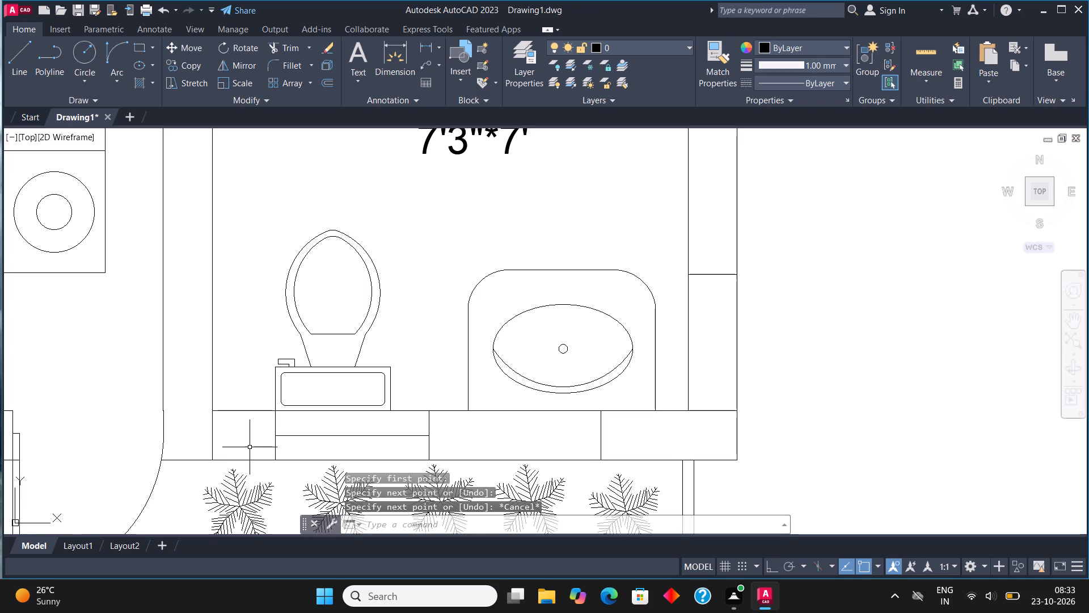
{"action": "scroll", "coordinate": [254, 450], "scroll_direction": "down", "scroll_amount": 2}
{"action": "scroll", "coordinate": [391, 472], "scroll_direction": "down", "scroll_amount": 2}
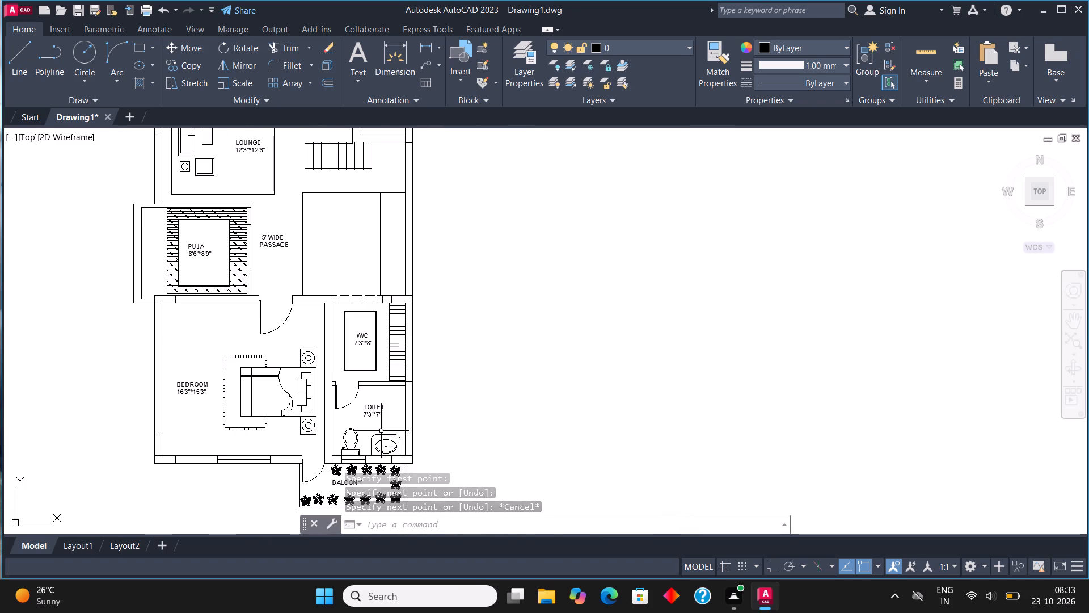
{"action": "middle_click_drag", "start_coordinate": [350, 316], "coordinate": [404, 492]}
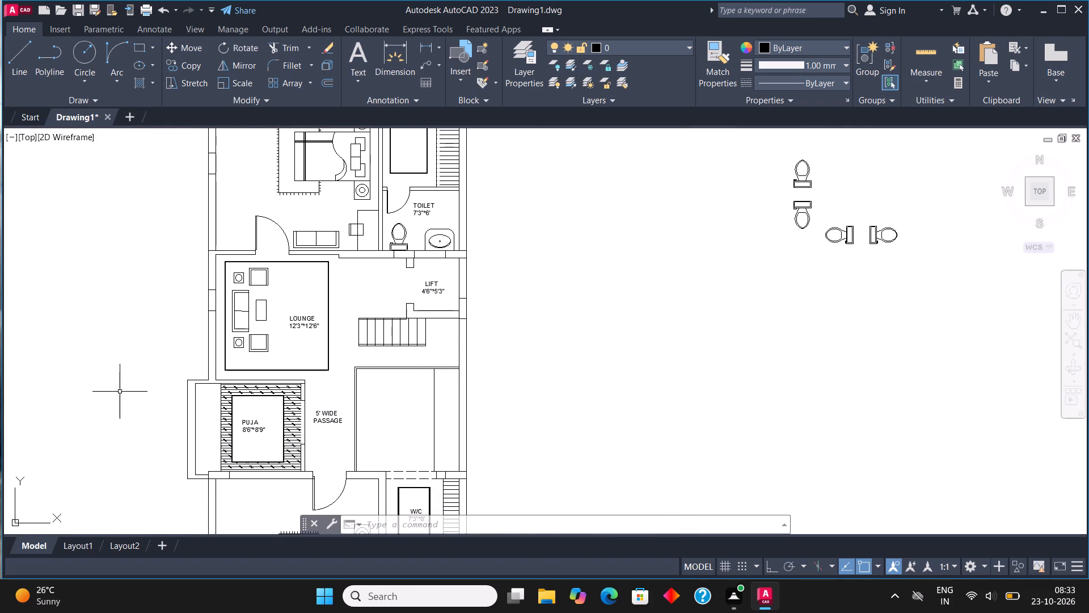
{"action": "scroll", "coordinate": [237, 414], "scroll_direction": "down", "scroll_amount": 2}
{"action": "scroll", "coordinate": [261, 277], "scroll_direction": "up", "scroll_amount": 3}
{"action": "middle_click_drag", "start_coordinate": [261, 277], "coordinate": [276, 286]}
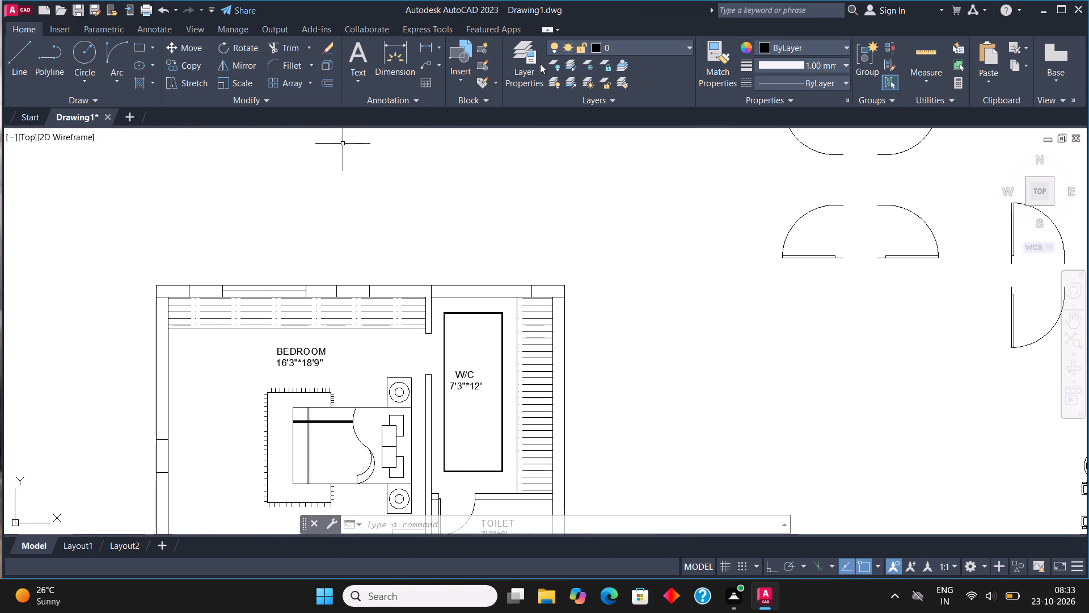
Create a new layer named COLUMN and set its colour to index 200.
{"action": "left_click", "coordinate": [519, 48]}
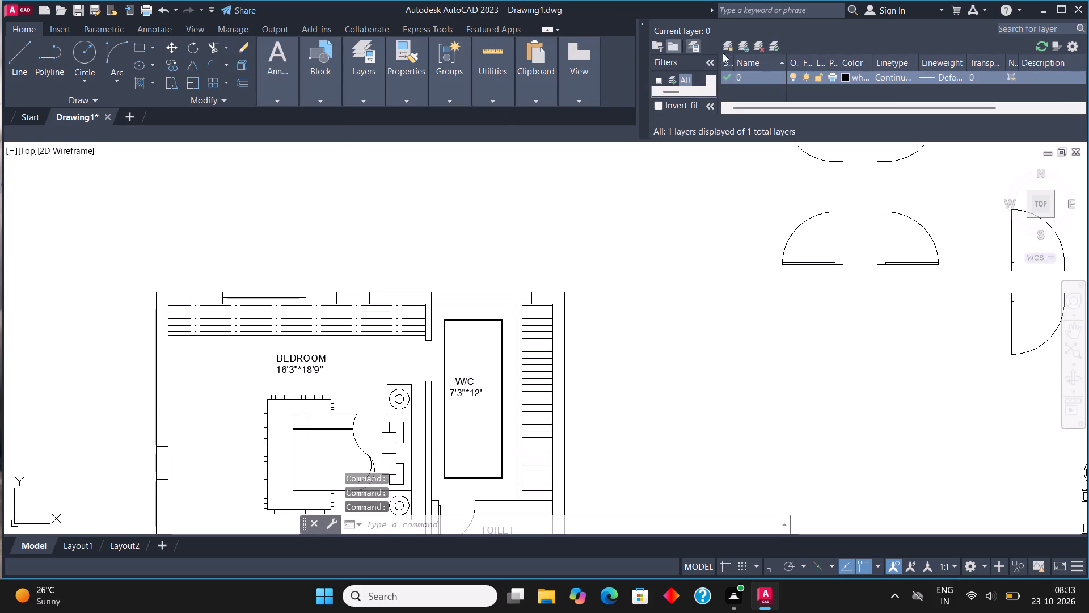
{"action": "left_click", "coordinate": [725, 41]}
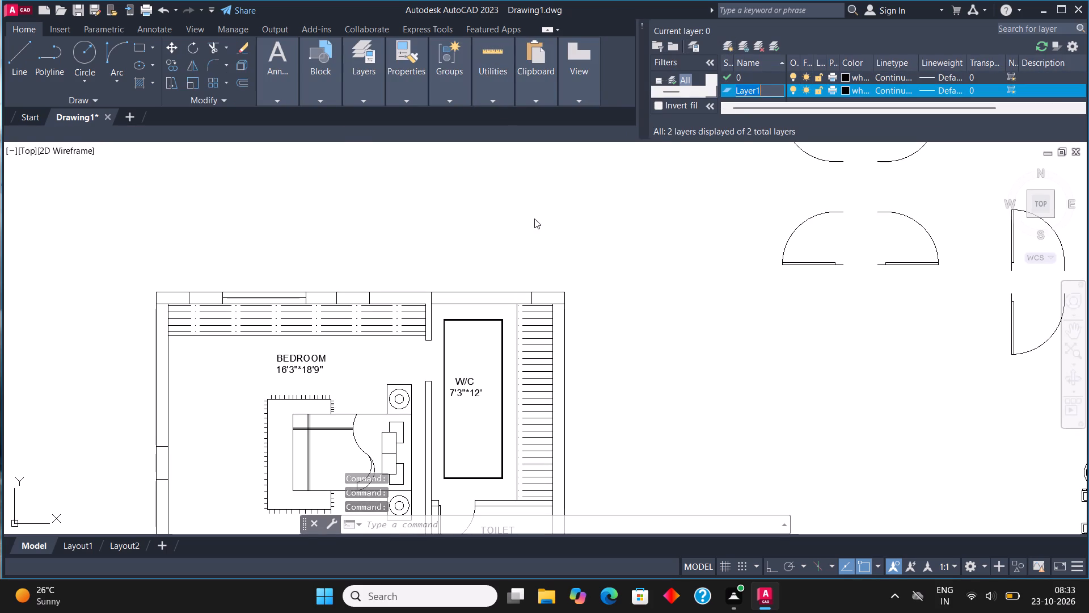
{"action": "type", "text": "COLUMN"}
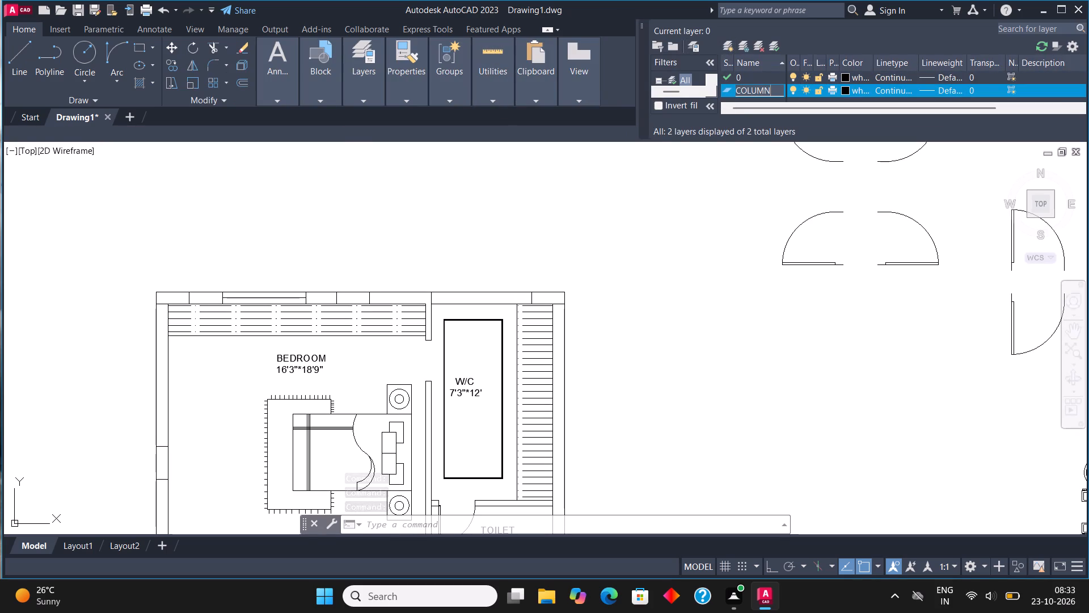
{"action": "left_click", "coordinate": [843, 91]}
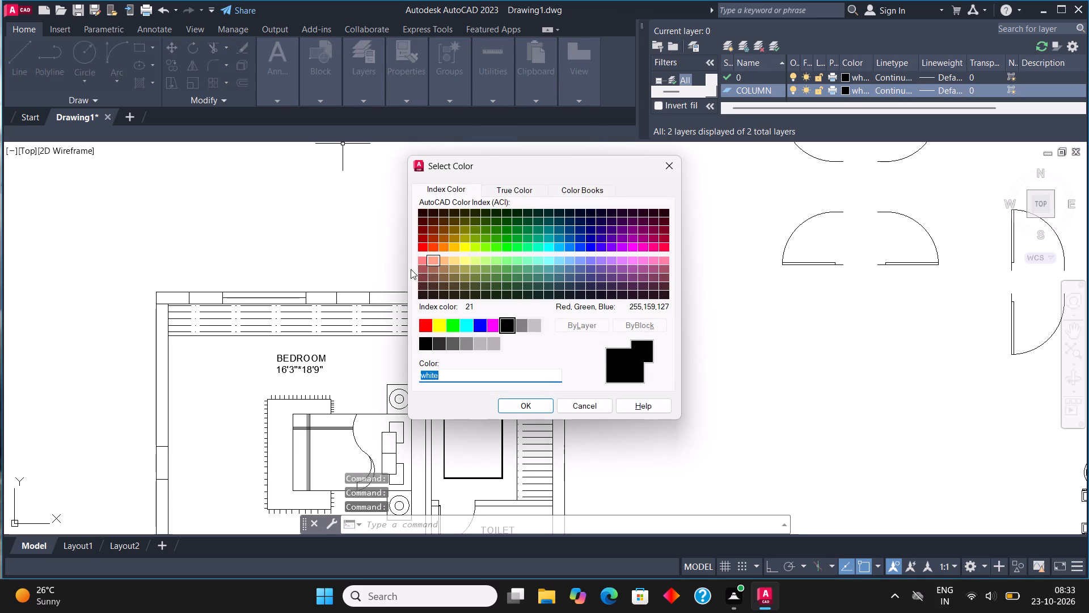
{"action": "left_click", "coordinate": [424, 248]}
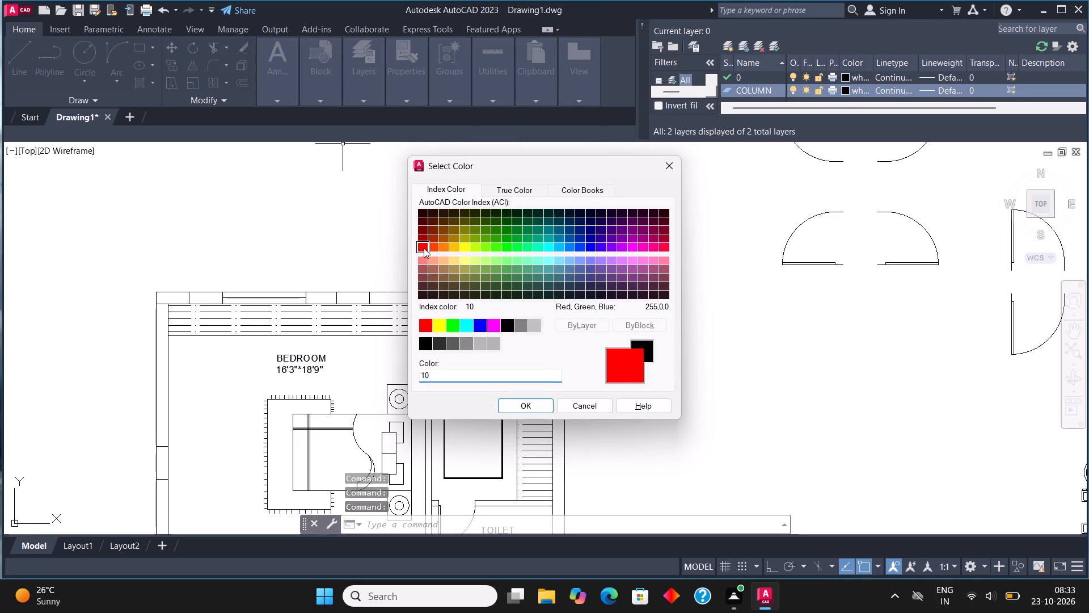
{"action": "left_click", "coordinate": [620, 245]}
{"action": "left_click", "coordinate": [529, 404]}
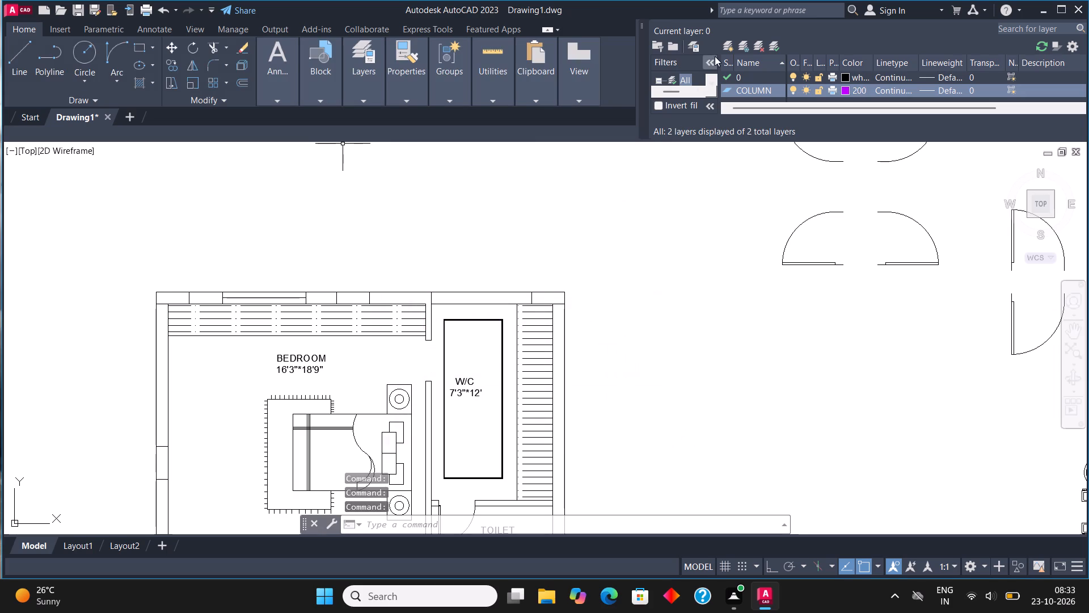
Create a new layer named WALL and set its colour to index 140.
{"action": "left_click", "coordinate": [731, 43]}
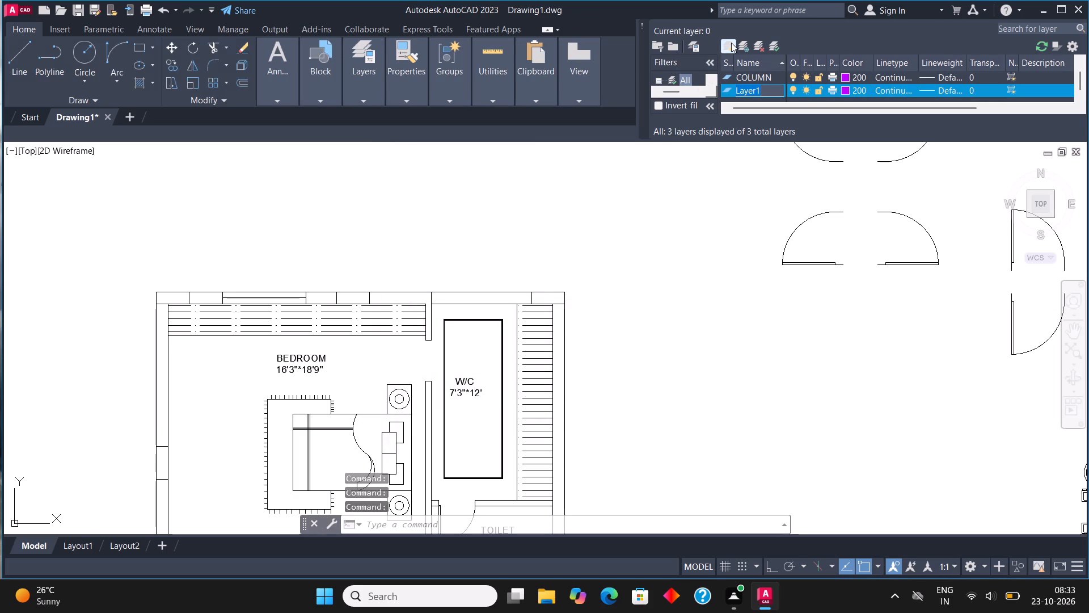
{"action": "type", "text": "WALL"}
{"action": "left_click", "coordinate": [845, 90]}
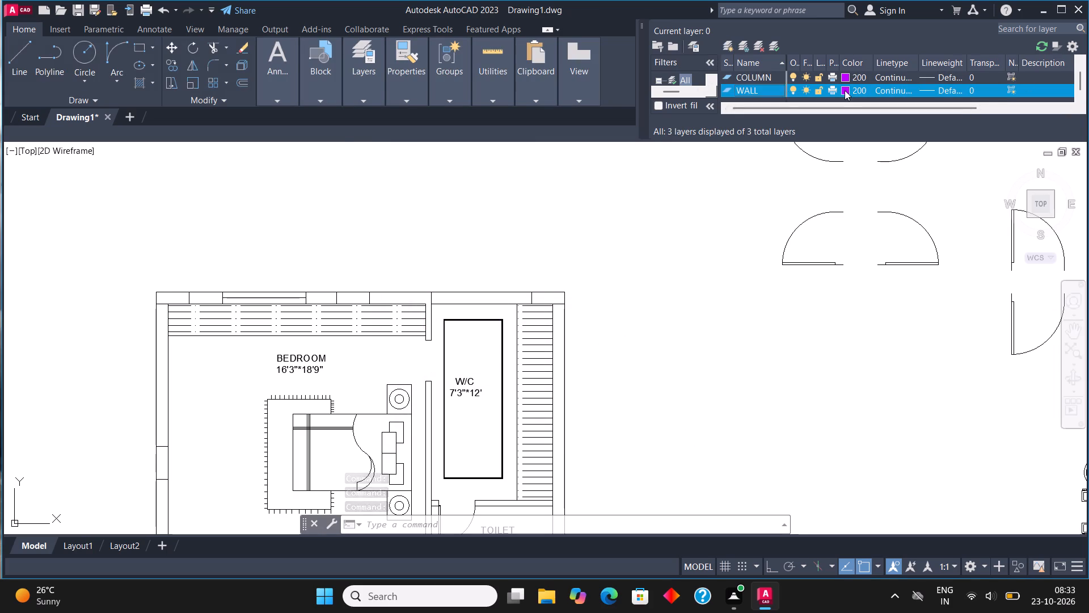
{"action": "left_click", "coordinate": [563, 250]}
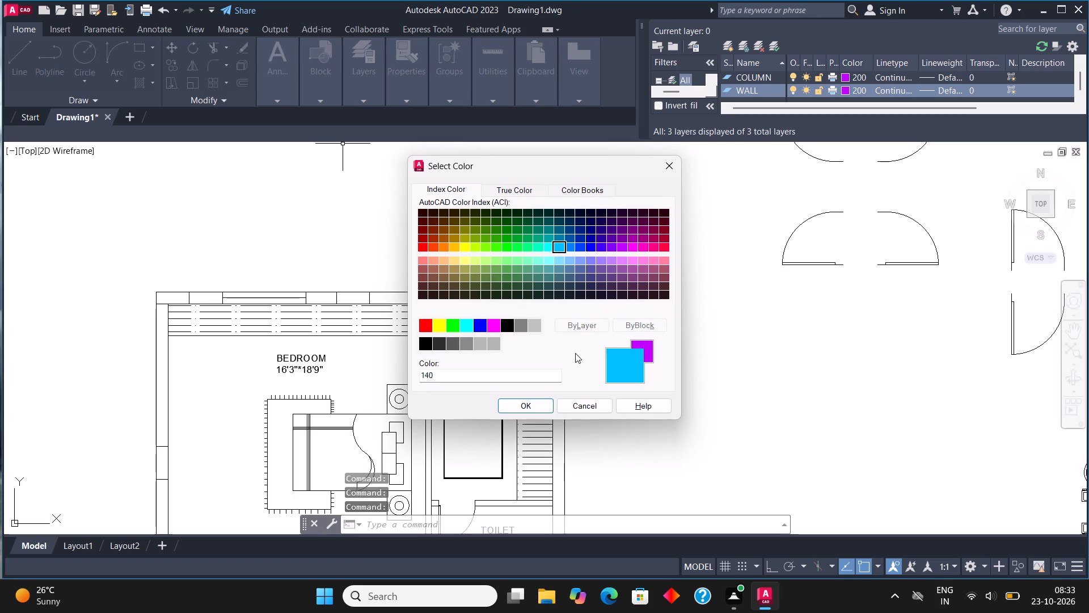
{"action": "left_click", "coordinate": [518, 406]}
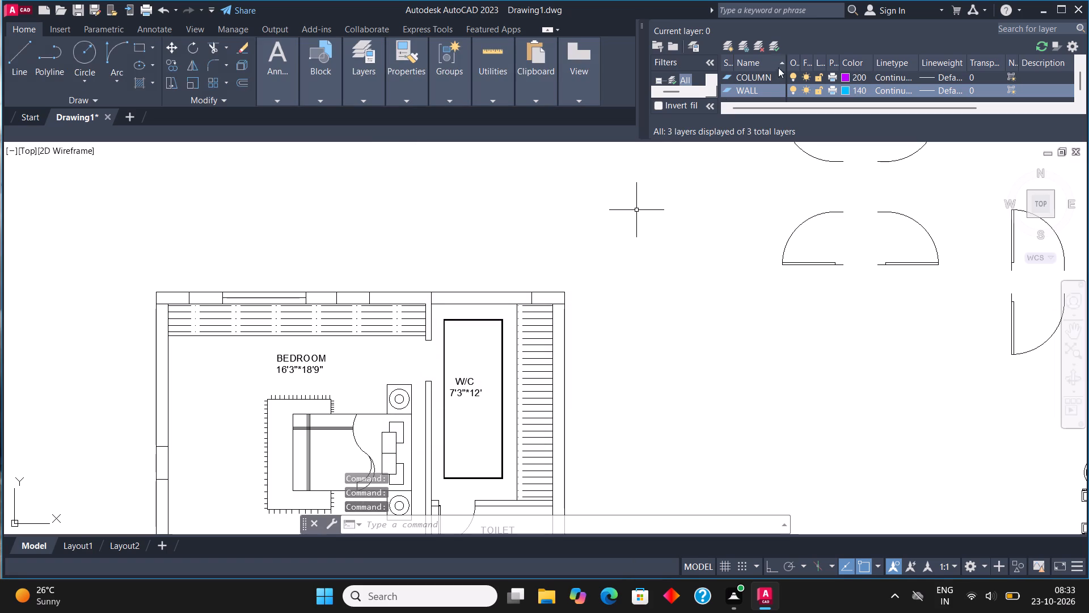
Create a new layer named WIND and set its colour to index 210.
{"action": "left_click", "coordinate": [727, 51]}
{"action": "type", "text": "WIND"}
{"action": "left_click", "coordinate": [847, 90]}
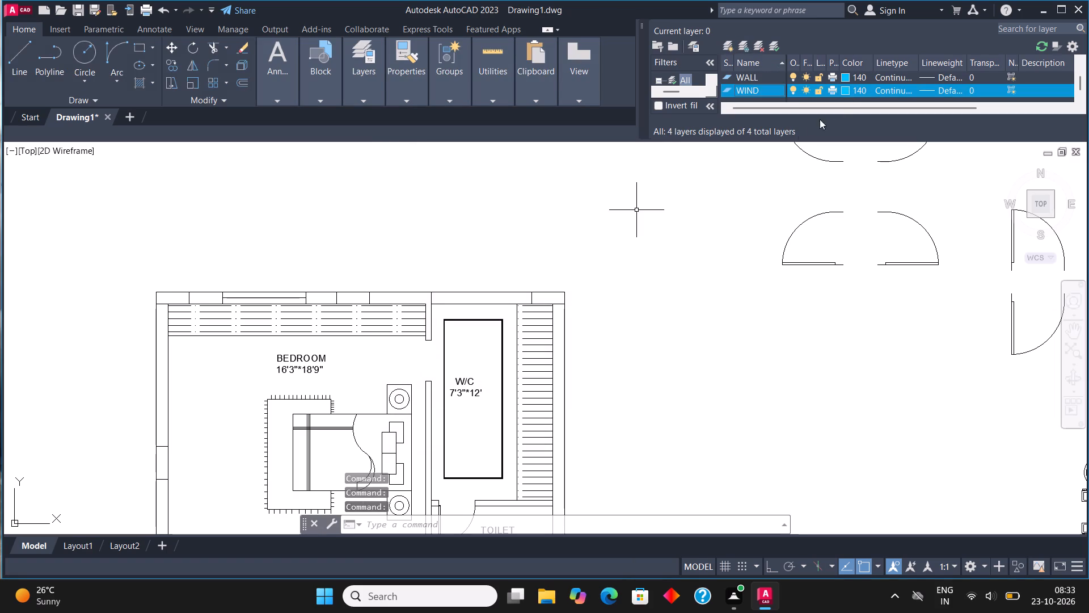
{"action": "left_click", "coordinate": [635, 247]}
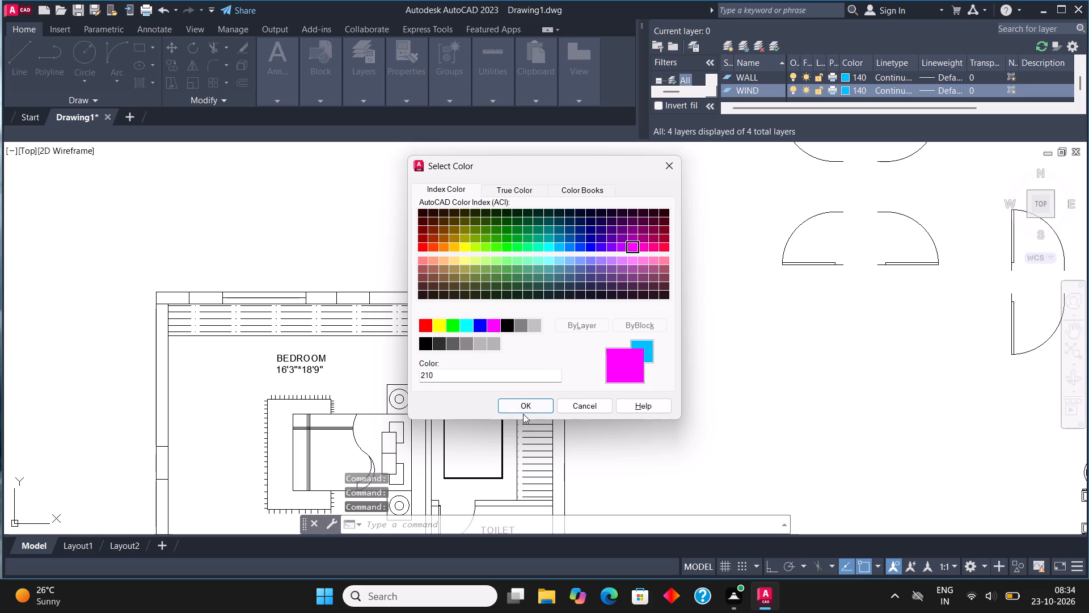
{"action": "left_click", "coordinate": [522, 414]}
{"action": "left_click", "coordinate": [524, 404]}
Add another new layer for the text labels and set its colour to index 130.
{"action": "left_click", "coordinate": [722, 42]}
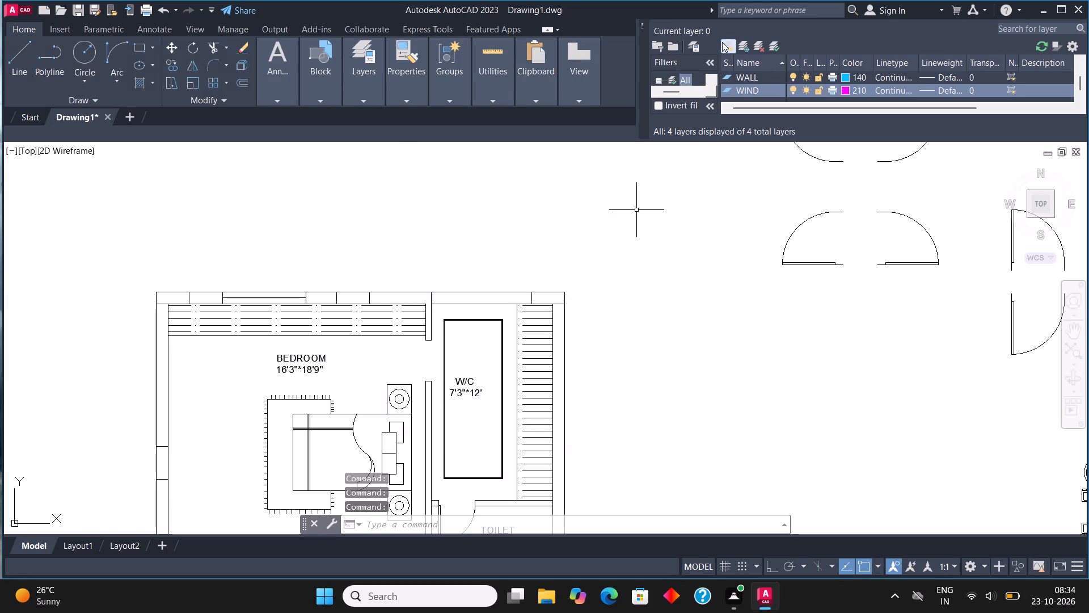
{"action": "scroll", "coordinate": [723, 42], "scroll_direction": "right", "scroll_amount": 3}
{"action": "scroll", "coordinate": [723, 42], "scroll_direction": "up", "scroll_amount": 1}
{"action": "scroll", "coordinate": [723, 42], "scroll_direction": "right", "scroll_amount": 1}
{"action": "scroll", "coordinate": [723, 42], "scroll_direction": "up", "scroll_amount": 1}
{"action": "scroll", "coordinate": [723, 42], "scroll_direction": "right", "scroll_amount": 1}
{"action": "scroll", "coordinate": [723, 42], "scroll_direction": "up", "scroll_amount": 1}
{"action": "scroll", "coordinate": [723, 42], "scroll_direction": "right", "scroll_amount": 1}
{"action": "scroll", "coordinate": [723, 42], "scroll_direction": "up", "scroll_amount": 1}
{"action": "scroll", "coordinate": [723, 42], "scroll_direction": "right", "scroll_amount": 1}
{"action": "scroll", "coordinate": [723, 42], "scroll_direction": "up", "scroll_amount": 1}
{"action": "scroll", "coordinate": [723, 42], "scroll_direction": "right", "scroll_amount": 1}
{"action": "scroll", "coordinate": [723, 42], "scroll_direction": "up", "scroll_amount": 2}
{"action": "scroll", "coordinate": [723, 42], "scroll_direction": "right", "scroll_amount": 1}
{"action": "scroll", "coordinate": [723, 42], "scroll_direction": "up", "scroll_amount": 1}
{"action": "scroll", "coordinate": [723, 42], "scroll_direction": "right", "scroll_amount": 1}
{"action": "scroll", "coordinate": [723, 42], "scroll_direction": "up", "scroll_amount": 1}
{"action": "scroll", "coordinate": [723, 42], "scroll_direction": "right", "scroll_amount": 1}
{"action": "scroll", "coordinate": [723, 42], "scroll_direction": "up", "scroll_amount": 1}
{"action": "scroll", "coordinate": [723, 42], "scroll_direction": "right", "scroll_amount": 1}
{"action": "scroll", "coordinate": [723, 42], "scroll_direction": "up", "scroll_amount": 1}
{"action": "scroll", "coordinate": [723, 42], "scroll_direction": "right", "scroll_amount": 1}
{"action": "scroll", "coordinate": [723, 42], "scroll_direction": "up", "scroll_amount": 1}
{"action": "scroll", "coordinate": [723, 42], "scroll_direction": "right", "scroll_amount": 1}
{"action": "scroll", "coordinate": [723, 42], "scroll_direction": "up", "scroll_amount": 1}
{"action": "scroll", "coordinate": [723, 42], "scroll_direction": "right", "scroll_amount": 1}
{"action": "scroll", "coordinate": [723, 42], "scroll_direction": "up", "scroll_amount": 1}
{"action": "scroll", "coordinate": [723, 42], "scroll_direction": "right", "scroll_amount": 1}
{"action": "scroll", "coordinate": [723, 42], "scroll_direction": "up", "scroll_amount": 1}
{"action": "scroll", "coordinate": [723, 42], "scroll_direction": "right", "scroll_amount": 1}
{"action": "scroll", "coordinate": [723, 42], "scroll_direction": "up", "scroll_amount": 1}
{"action": "scroll", "coordinate": [723, 42], "scroll_direction": "right", "scroll_amount": 1}
{"action": "scroll", "coordinate": [723, 42], "scroll_direction": "up", "scroll_amount": 1}
{"action": "scroll", "coordinate": [723, 42], "scroll_direction": "right", "scroll_amount": 1}
{"action": "scroll", "coordinate": [723, 42], "scroll_direction": "up", "scroll_amount": 1}
{"action": "scroll", "coordinate": [723, 42], "scroll_direction": "right", "scroll_amount": 1}
{"action": "scroll", "coordinate": [723, 42], "scroll_direction": "up", "scroll_amount": 1}
{"action": "scroll", "coordinate": [723, 42], "scroll_direction": "right", "scroll_amount": 1}
{"action": "scroll", "coordinate": [723, 42], "scroll_direction": "up", "scroll_amount": 1}
{"action": "scroll", "coordinate": [723, 42], "scroll_direction": "right", "scroll_amount": 1}
{"action": "scroll", "coordinate": [723, 42], "scroll_direction": "up", "scroll_amount": 1}
{"action": "scroll", "coordinate": [723, 42], "scroll_direction": "right", "scroll_amount": 1}
{"action": "scroll", "coordinate": [723, 42], "scroll_direction": "up", "scroll_amount": 1}
{"action": "scroll", "coordinate": [723, 42], "scroll_direction": "right", "scroll_amount": 1}
{"action": "scroll", "coordinate": [723, 42], "scroll_direction": "up", "scroll_amount": 1}
{"action": "scroll", "coordinate": [723, 42], "scroll_direction": "right", "scroll_amount": 1}
{"action": "scroll", "coordinate": [723, 42], "scroll_direction": "up", "scroll_amount": 1}
{"action": "scroll", "coordinate": [723, 42], "scroll_direction": "right", "scroll_amount": 1}
{"action": "scroll", "coordinate": [723, 42], "scroll_direction": "up", "scroll_amount": 1}
{"action": "scroll", "coordinate": [723, 42], "scroll_direction": "right", "scroll_amount": 1}
{"action": "scroll", "coordinate": [723, 42], "scroll_direction": "up", "scroll_amount": 1}
{"action": "scroll", "coordinate": [723, 42], "scroll_direction": "right", "scroll_amount": 1}
{"action": "scroll", "coordinate": [723, 42], "scroll_direction": "up", "scroll_amount": 1}
{"action": "scroll", "coordinate": [723, 42], "scroll_direction": "right", "scroll_amount": 1}
{"action": "scroll", "coordinate": [723, 42], "scroll_direction": "up", "scroll_amount": 1}
{"action": "scroll", "coordinate": [723, 42], "scroll_direction": "right", "scroll_amount": 1}
{"action": "scroll", "coordinate": [723, 42], "scroll_direction": "up", "scroll_amount": 1}
{"action": "scroll", "coordinate": [723, 42], "scroll_direction": "right", "scroll_amount": 1}
{"action": "scroll", "coordinate": [723, 42], "scroll_direction": "up", "scroll_amount": 1}
{"action": "scroll", "coordinate": [723, 42], "scroll_direction": "right", "scroll_amount": 1}
{"action": "scroll", "coordinate": [723, 42], "scroll_direction": "up", "scroll_amount": 1}
{"action": "scroll", "coordinate": [723, 42], "scroll_direction": "down", "scroll_amount": 1}
{"action": "scroll", "coordinate": [723, 42], "scroll_direction": "up", "scroll_amount": 1}
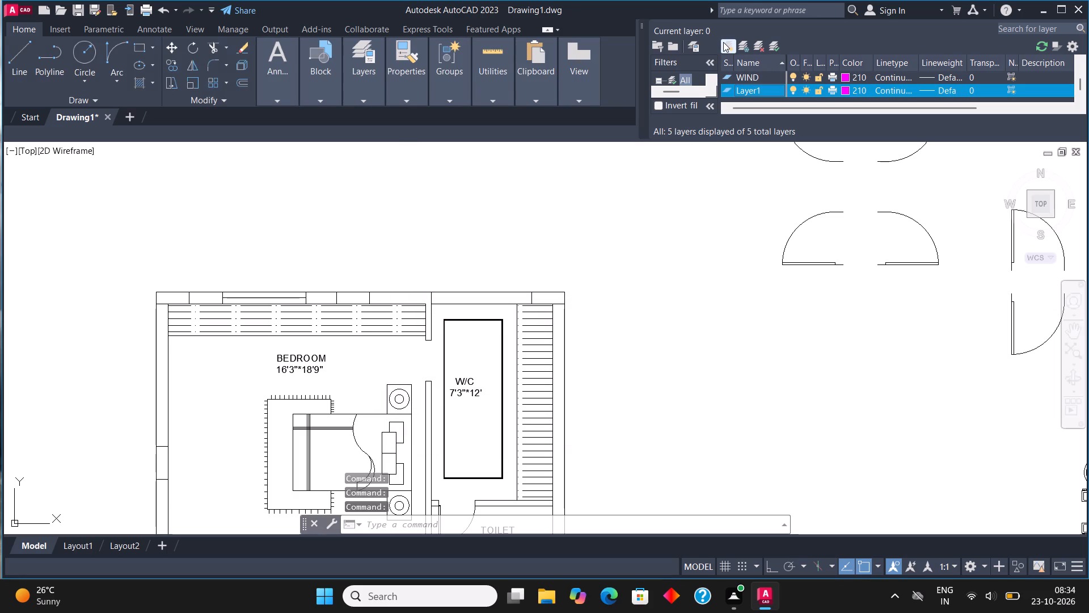
{"action": "type", "text": "TEXT"}
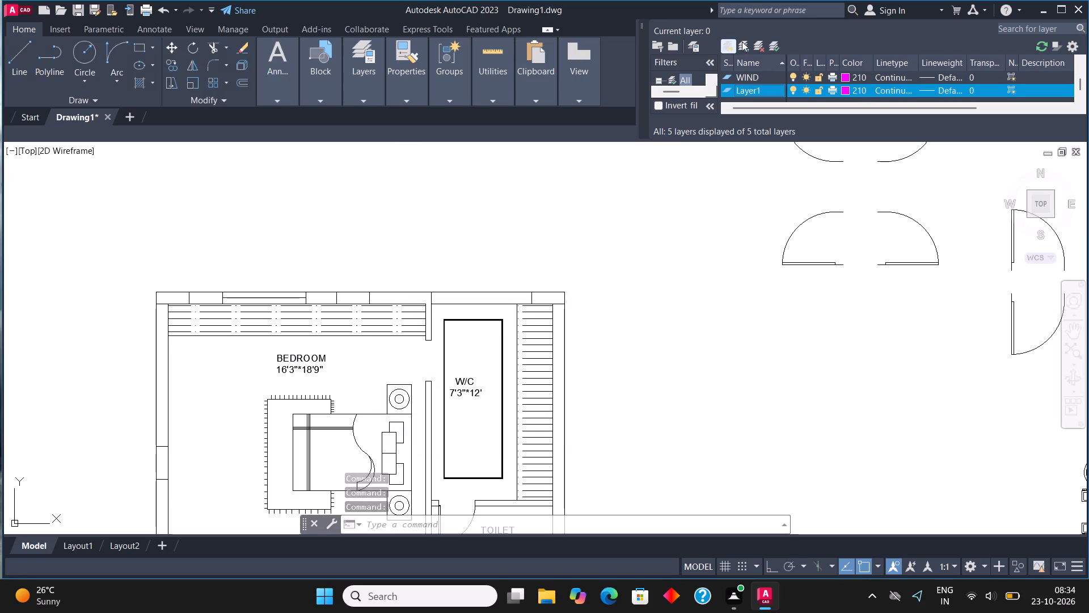
{"action": "left_click", "coordinate": [845, 87]}
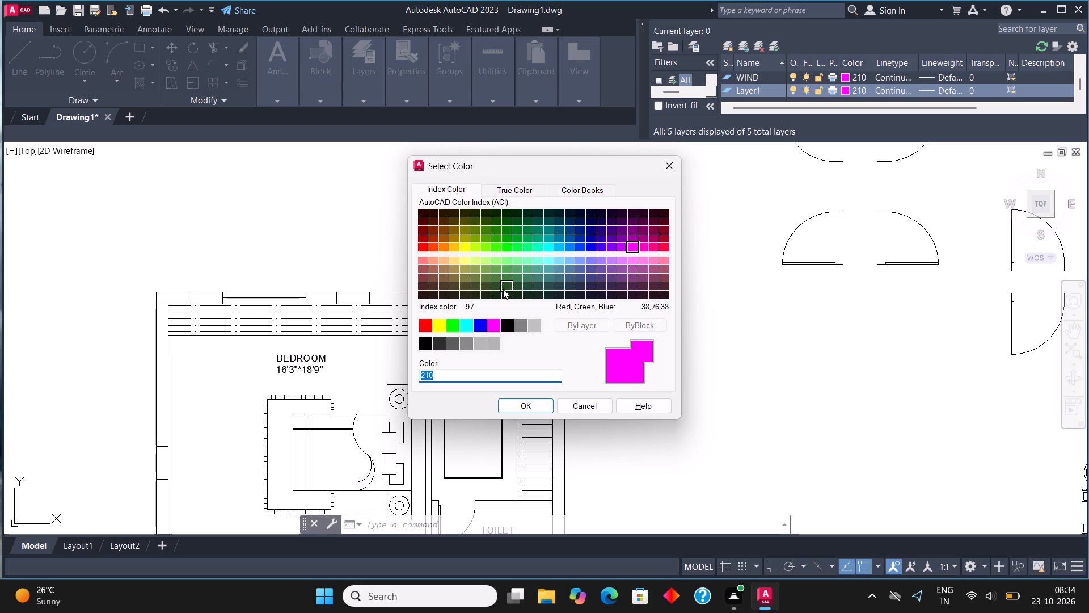
{"action": "left_click", "coordinate": [546, 249]}
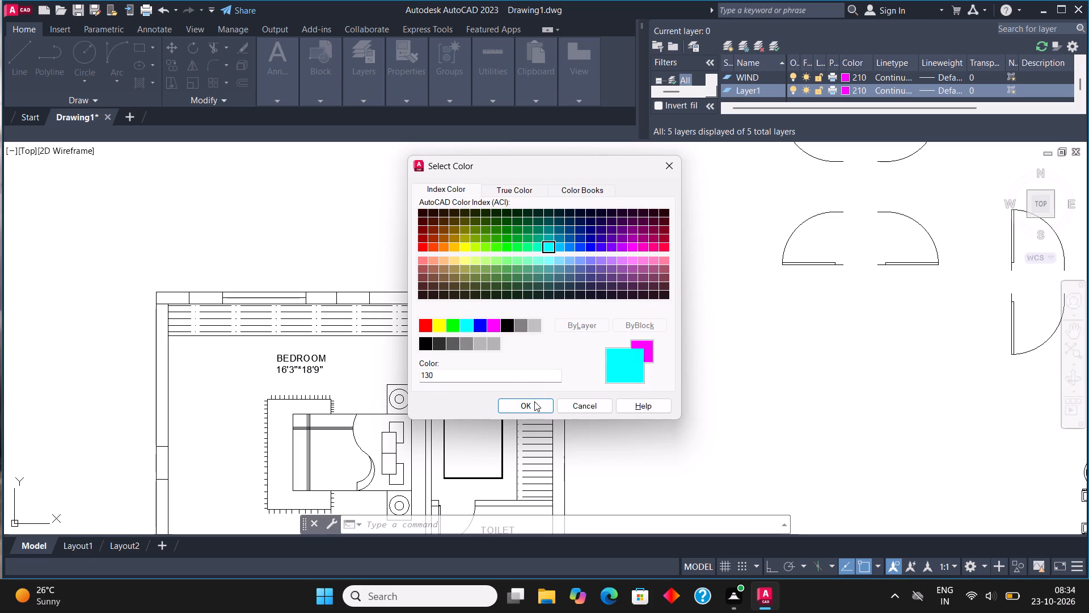
{"action": "left_click", "coordinate": [531, 410]}
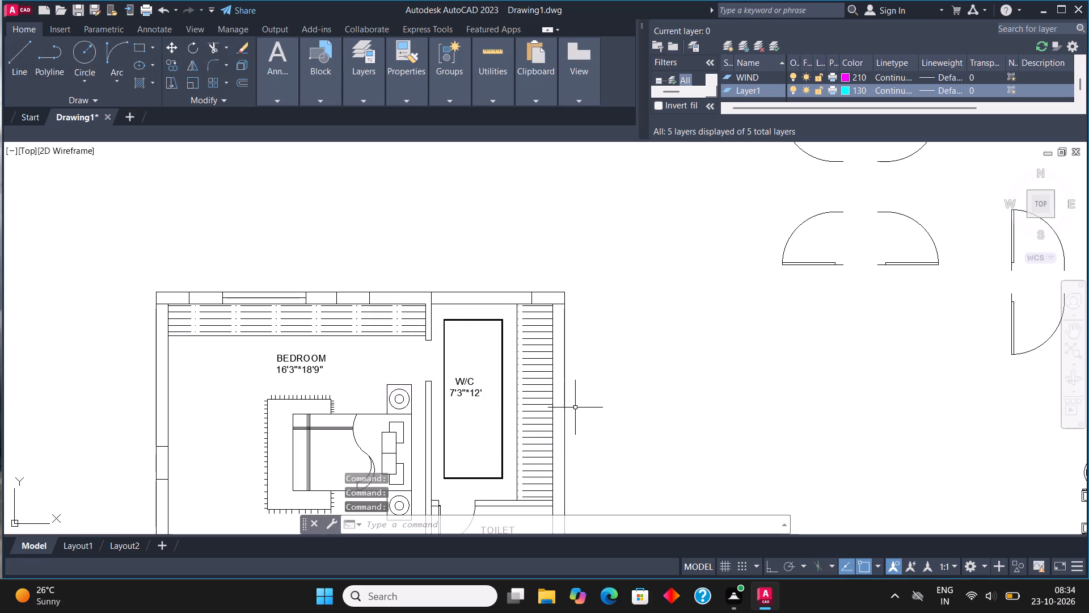
Create a new layer named FUR and set its colour to index 183.
{"action": "left_click", "coordinate": [729, 44]}
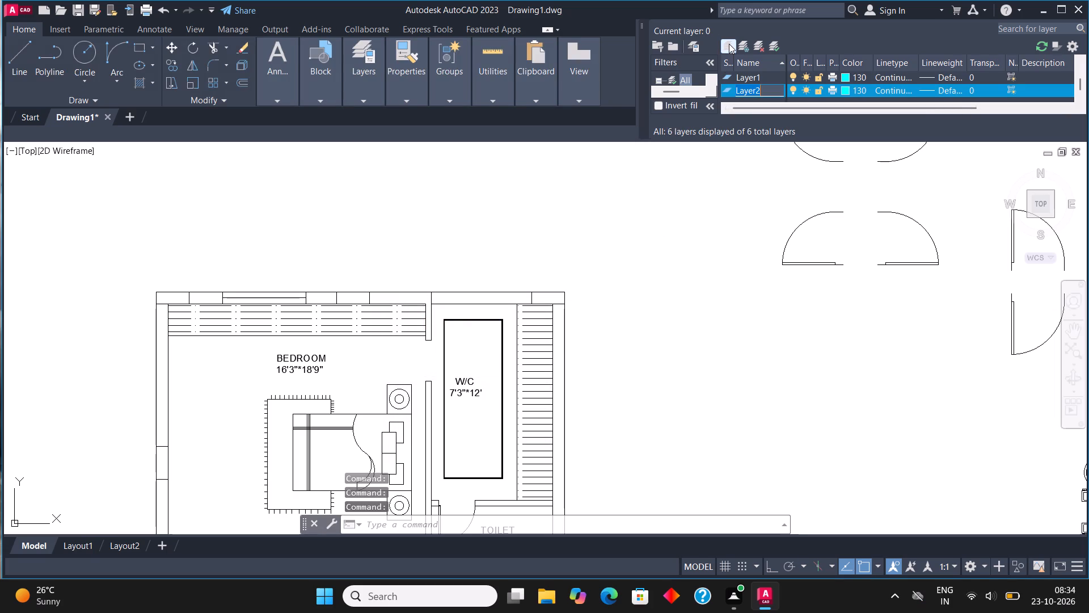
{"action": "type", "text": "FUE"}
{"action": "key", "text": "BackSpace"}
{"action": "key", "text": "r"}
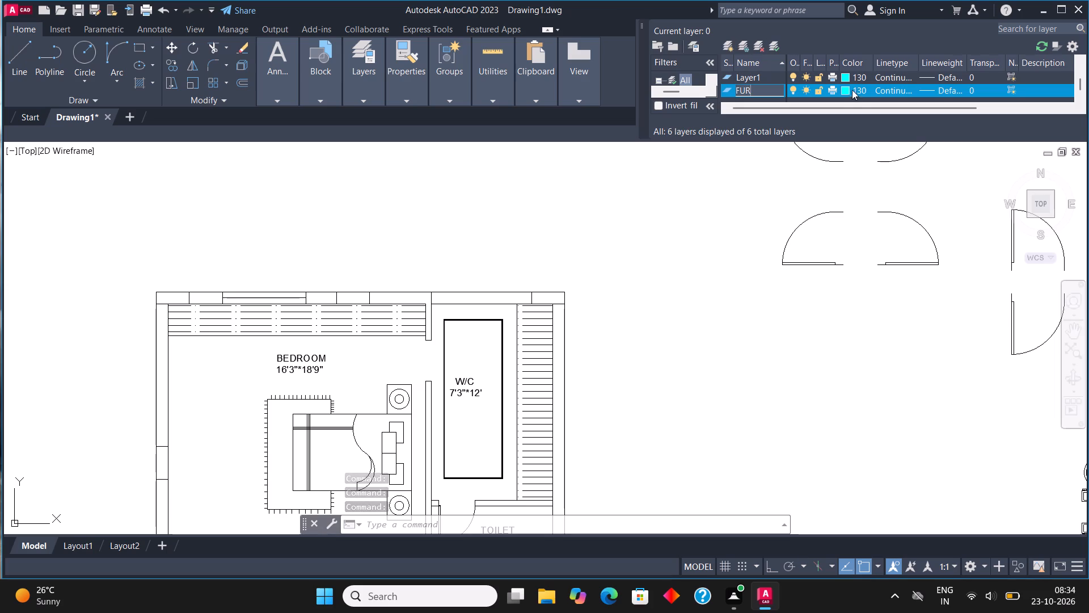
{"action": "left_click", "coordinate": [847, 90]}
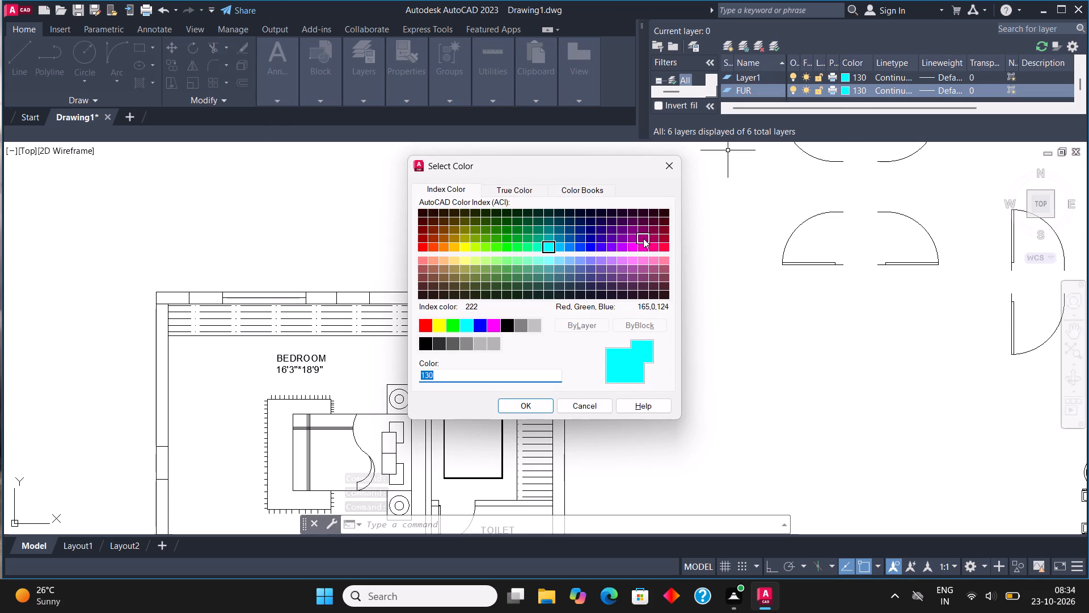
{"action": "left_click", "coordinate": [602, 268]}
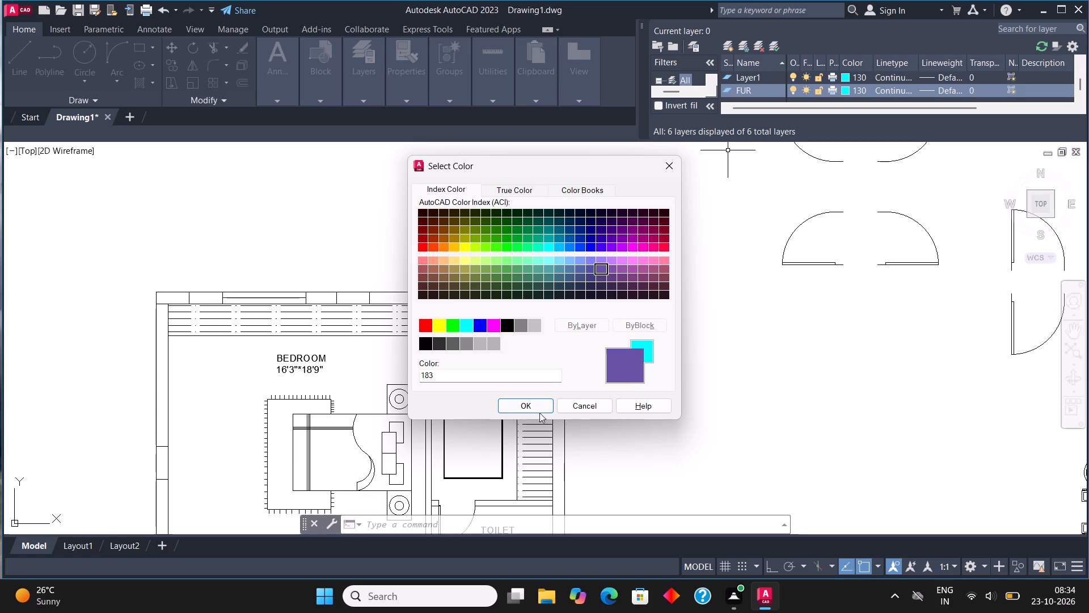
{"action": "left_click", "coordinate": [535, 400]}
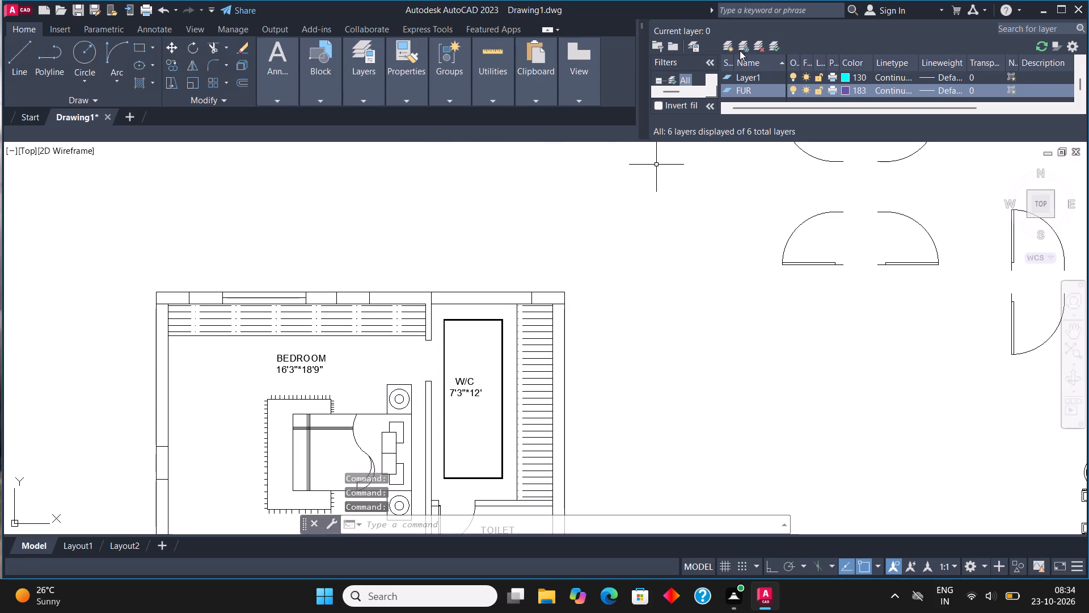
Create a new layer named DOOR with colour index 50 and close the layer manager.
{"action": "left_click", "coordinate": [731, 44]}
{"action": "type", "text": "DOOR"}
{"action": "left_click", "coordinate": [845, 87]}
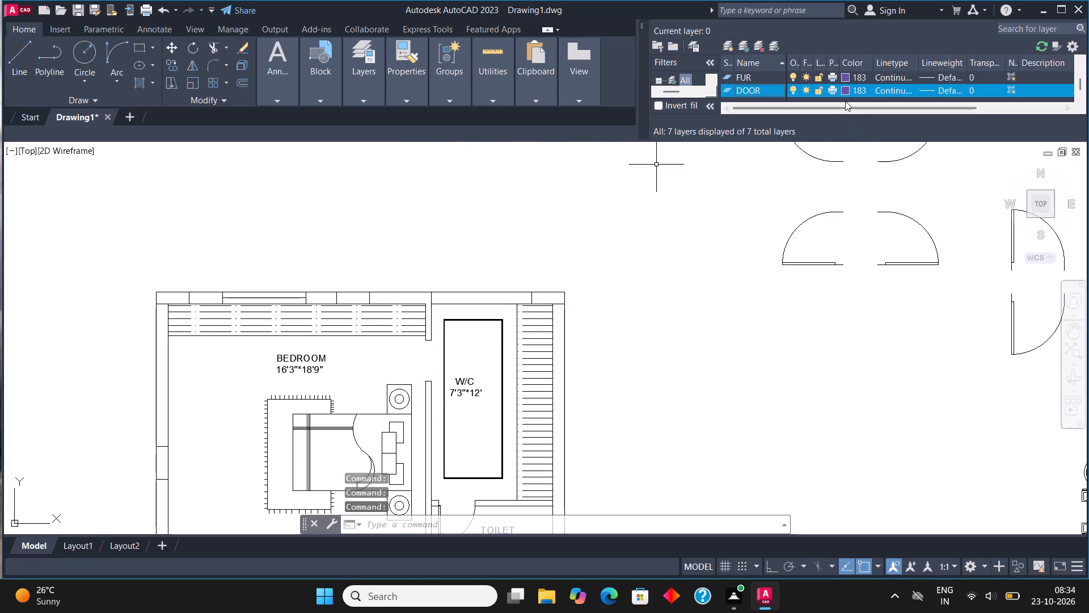
{"action": "left_click", "coordinate": [462, 247]}
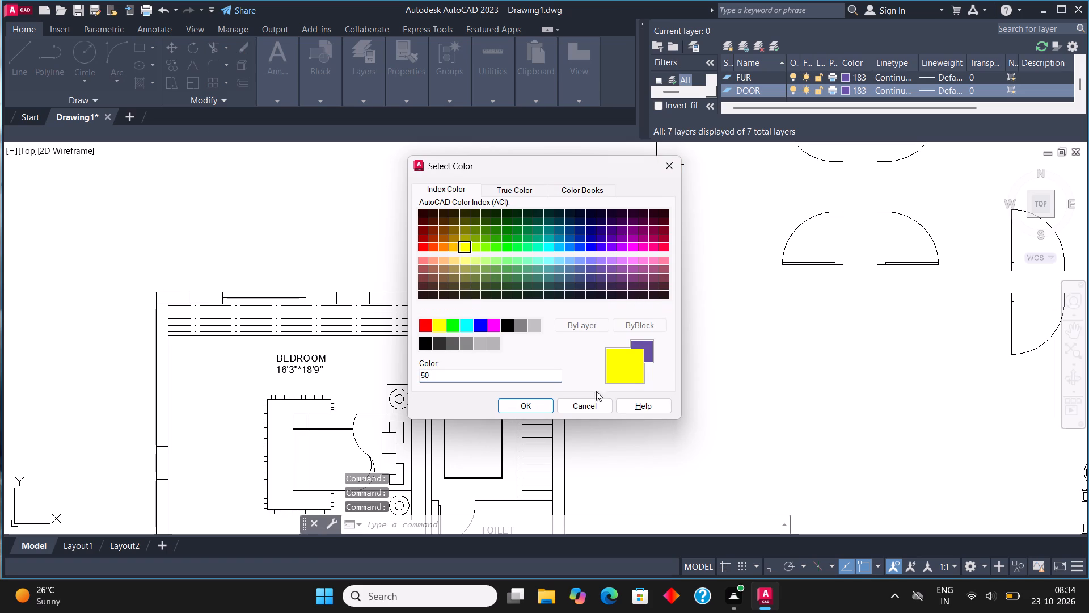
{"action": "left_click", "coordinate": [537, 408]}
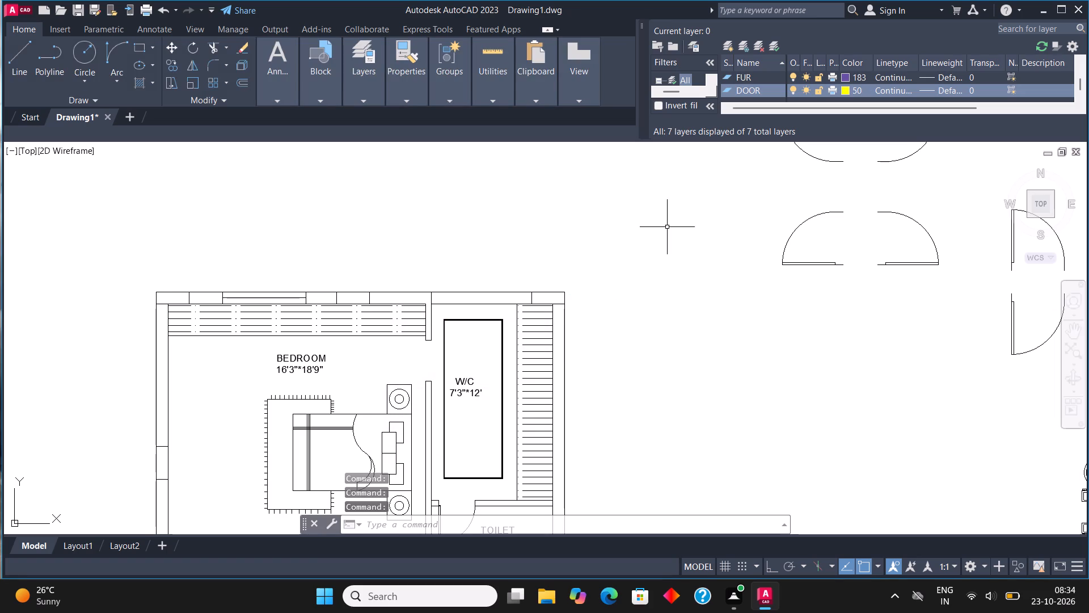
{"action": "left_click", "coordinate": [645, 27]}
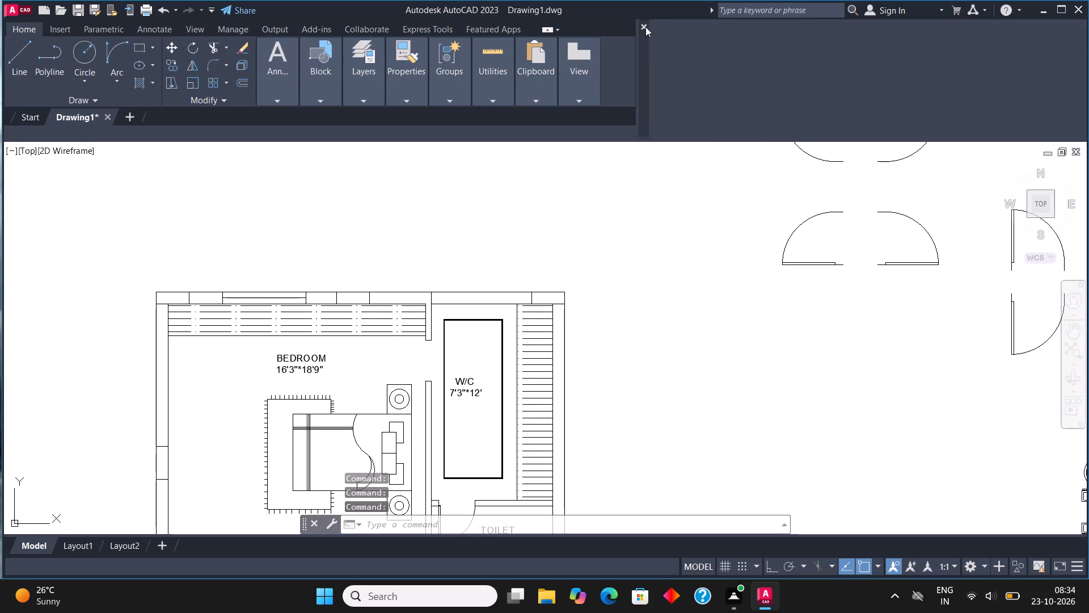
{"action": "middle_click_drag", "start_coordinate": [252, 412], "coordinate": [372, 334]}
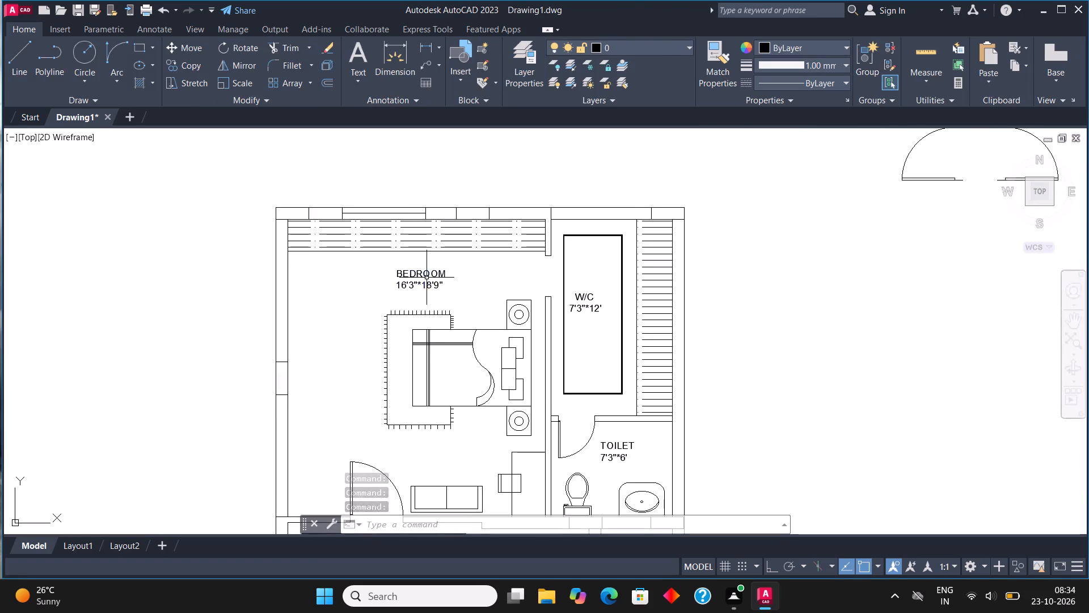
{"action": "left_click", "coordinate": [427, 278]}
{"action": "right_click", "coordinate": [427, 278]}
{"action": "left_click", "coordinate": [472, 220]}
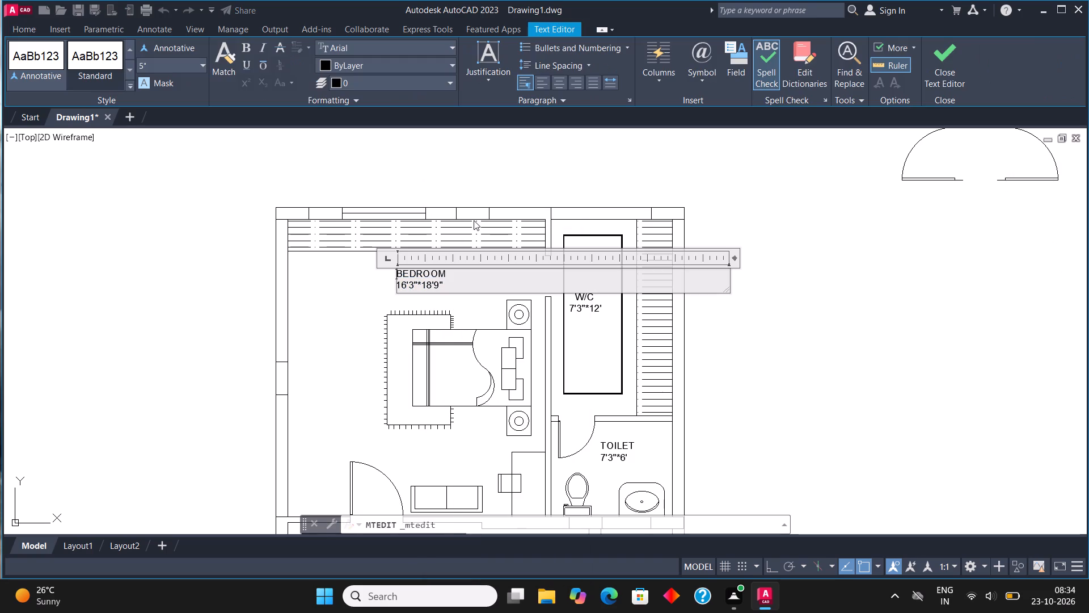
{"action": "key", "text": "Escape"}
Select all text labels similar to the bedroom label and assign them to the cyan Layer1.
{"action": "left_click", "coordinate": [411, 284]}
{"action": "right_click", "coordinate": [411, 284]}
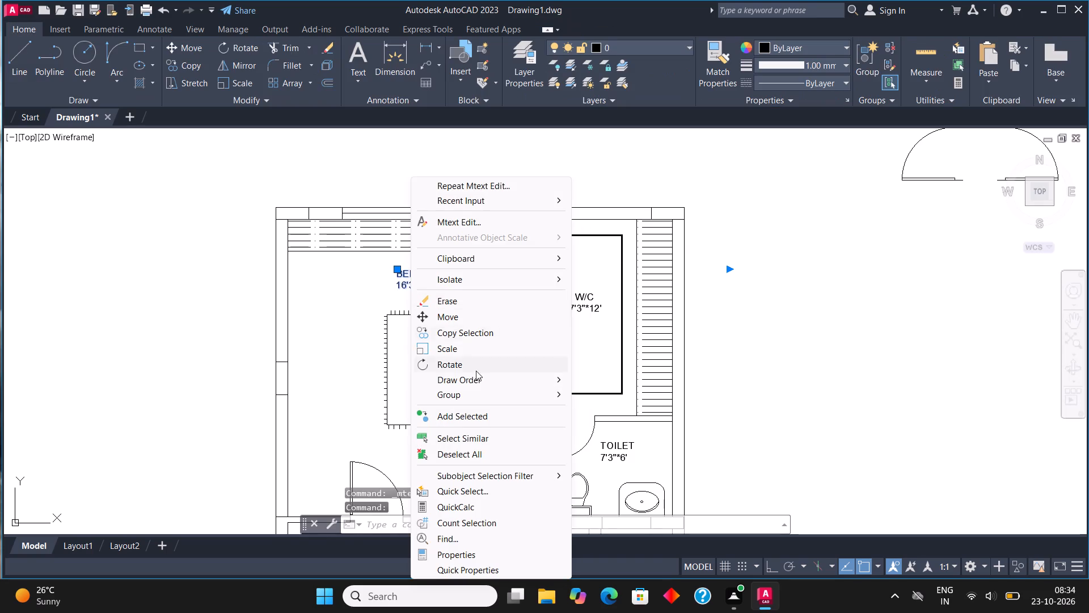
{"action": "left_click", "coordinate": [487, 440]}
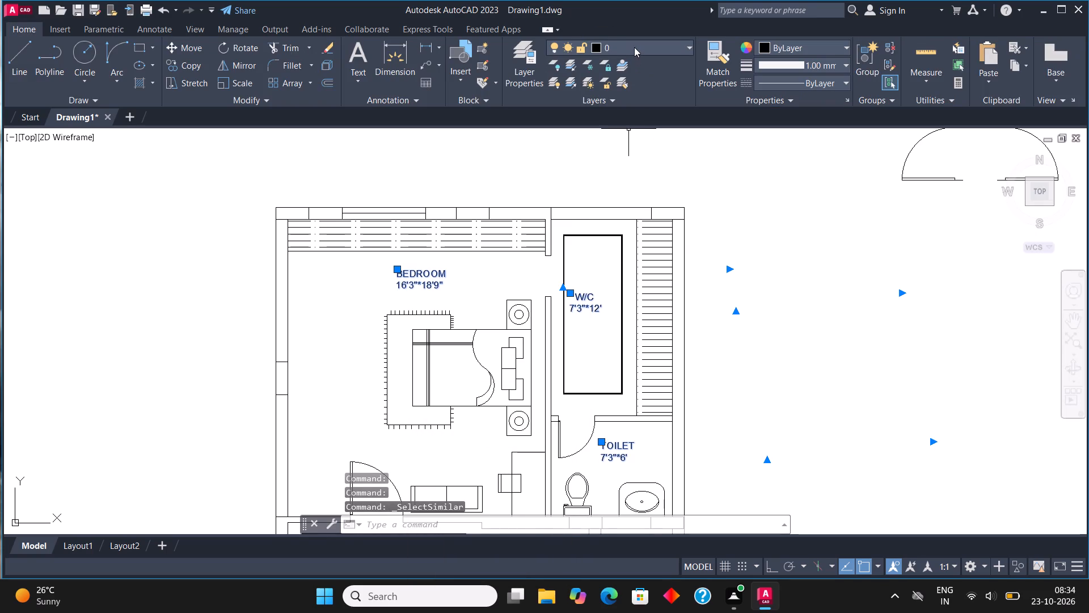
{"action": "left_click", "coordinate": [634, 47]}
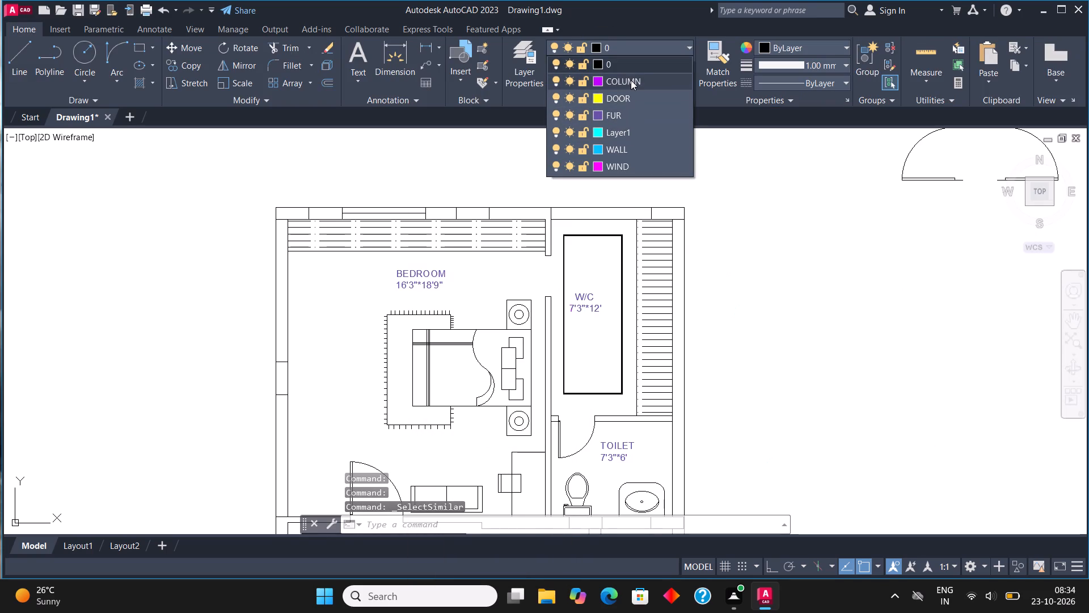
{"action": "left_click", "coordinate": [640, 135]}
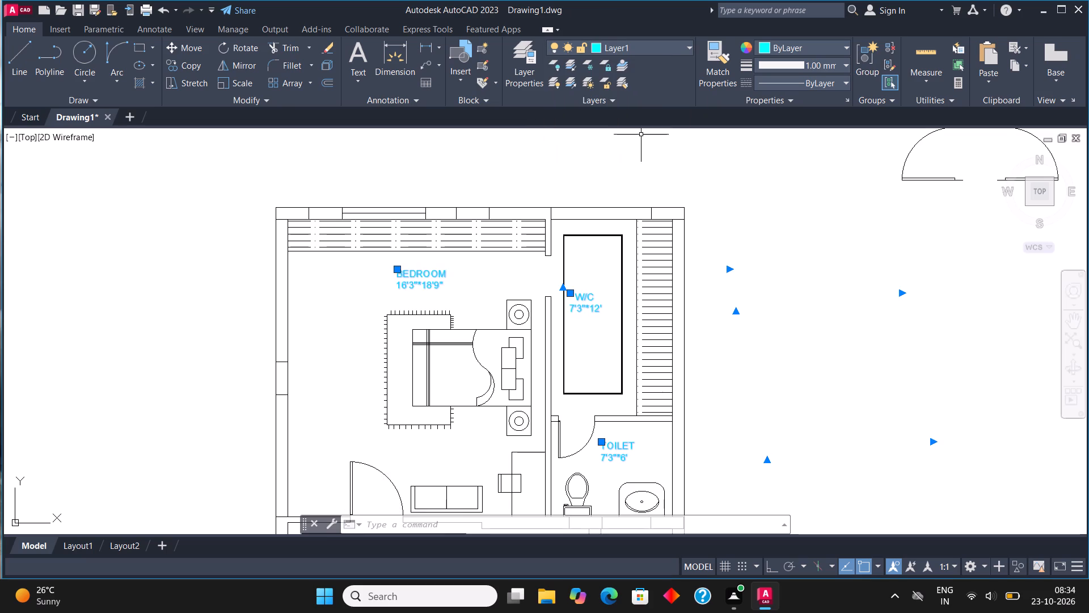
Clear the text selection and make COLUMN the current layer.
{"action": "key", "text": "Escape"}
{"action": "middle_click_drag", "start_coordinate": [424, 259], "coordinate": [440, 330]}
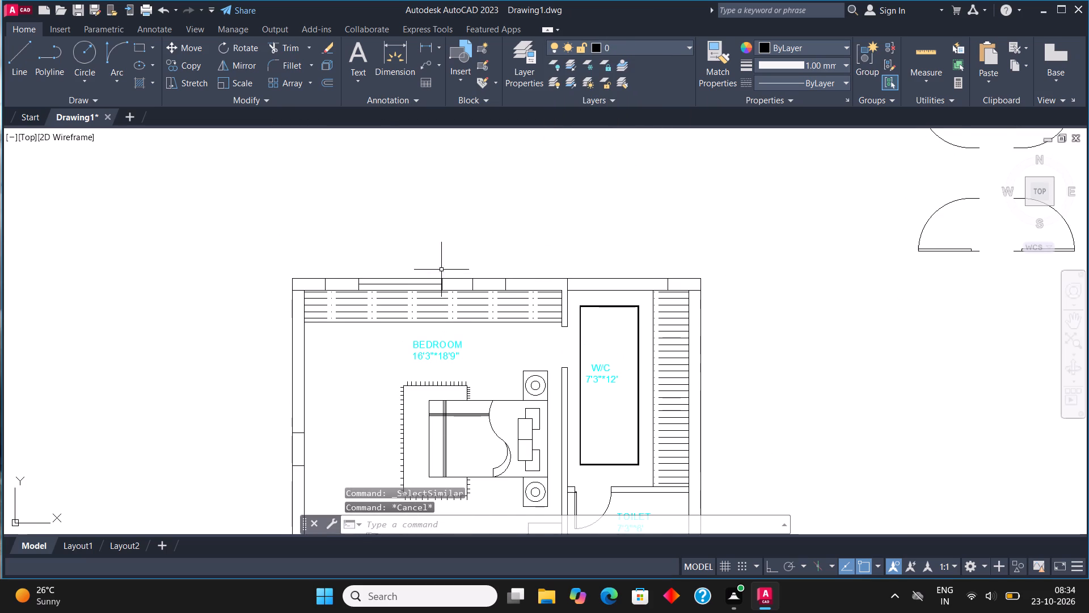
{"action": "left_click", "coordinate": [627, 51]}
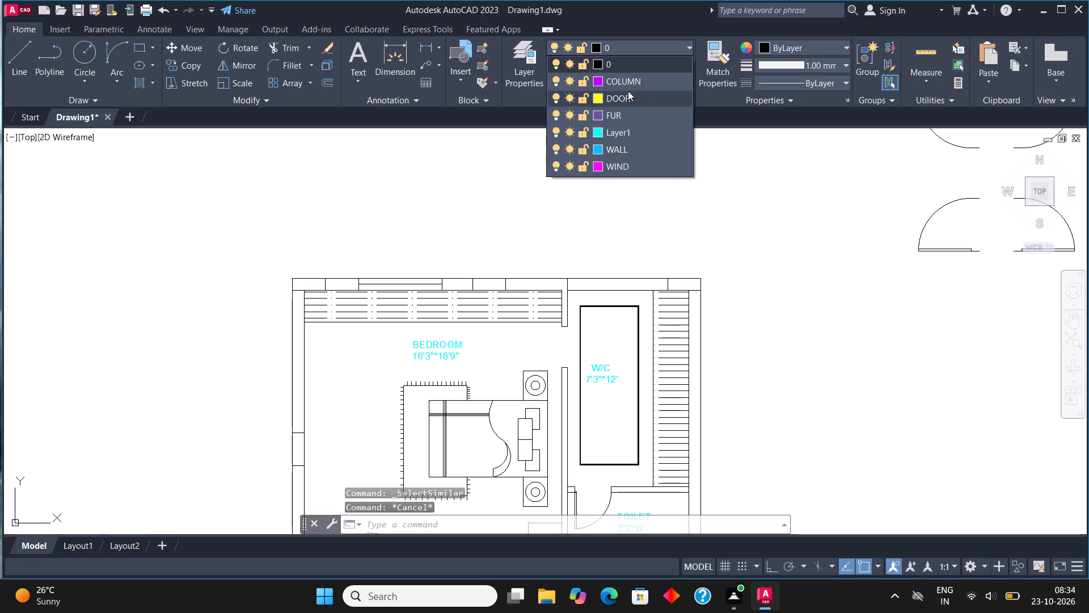
{"action": "left_click", "coordinate": [628, 79]}
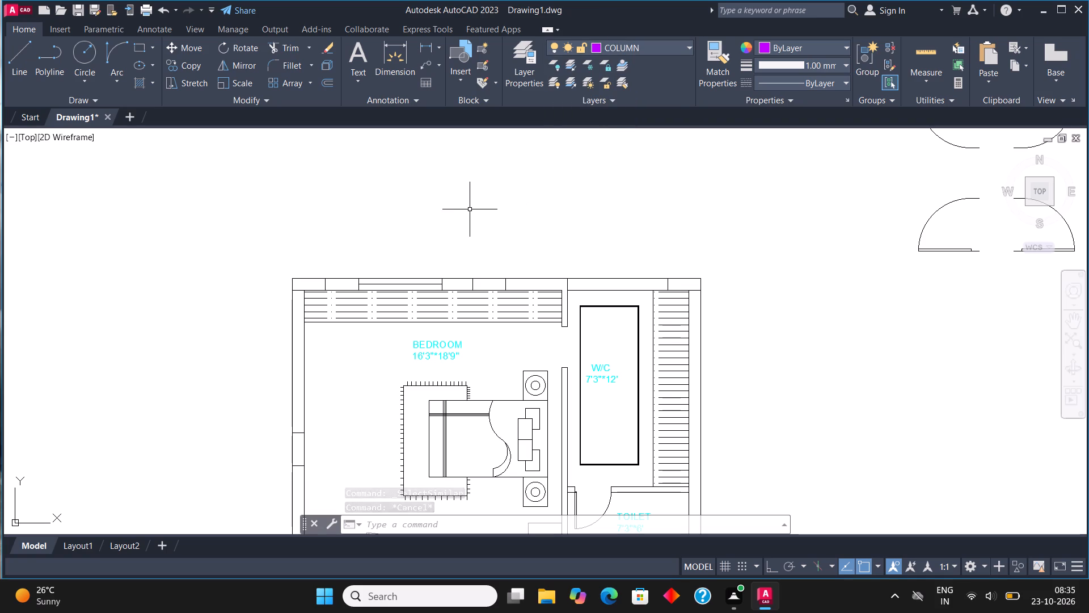
Start a hatch with the SOLID pattern and fill the three columns in the top outer wall of the 16'3"*18'9" bedroom and W/C.
{"action": "key", "text": "h"}
{"action": "key", "text": "Return"}
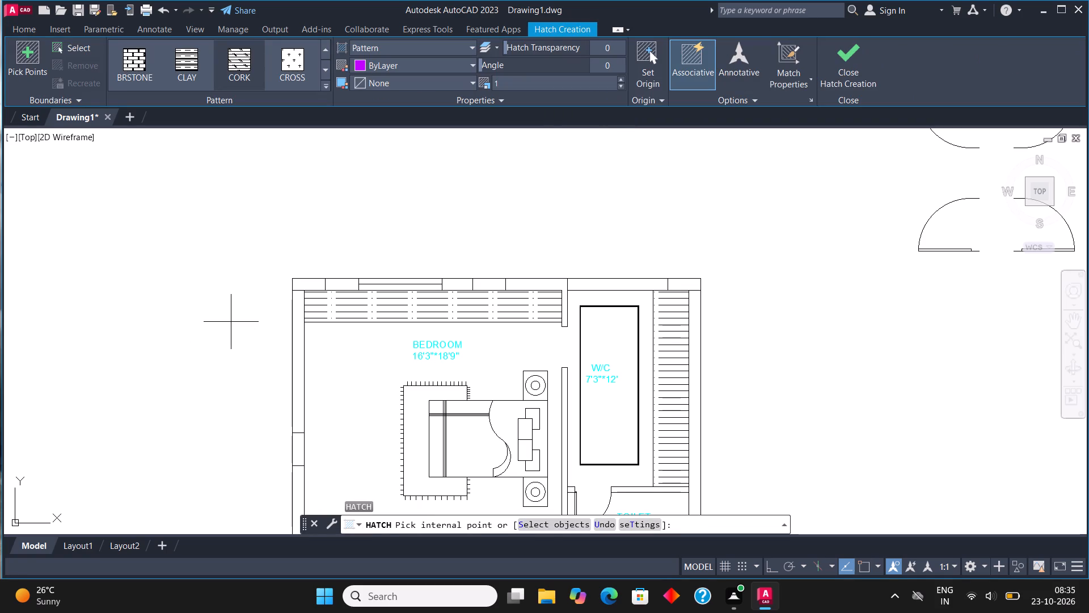
{"action": "left_click_drag", "start_coordinate": [319, 54], "coordinate": [325, 47]}
{"action": "left_click", "coordinate": [325, 47]}
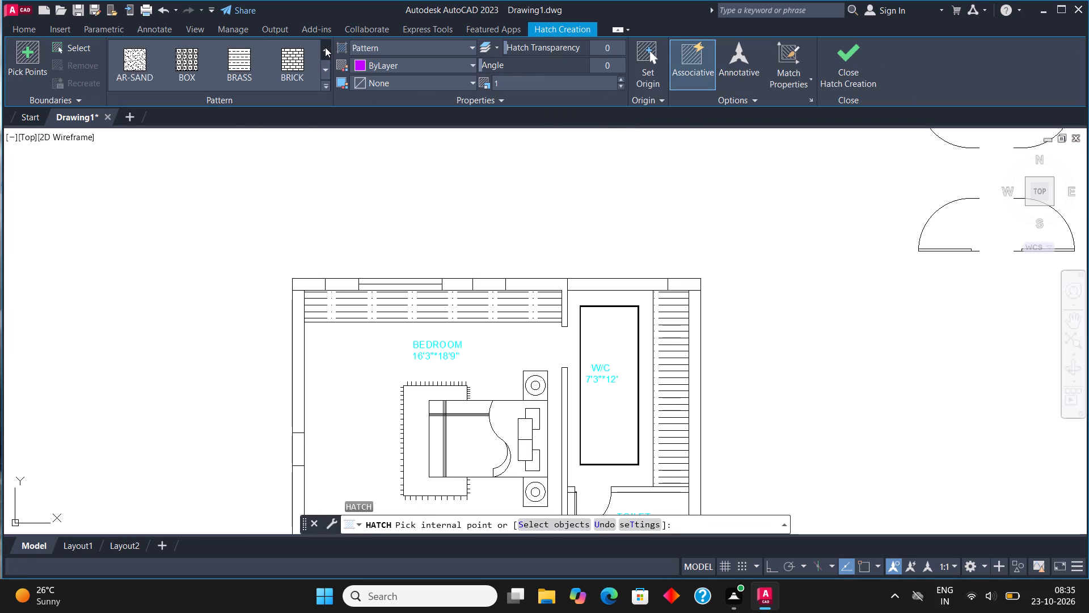
{"action": "left_click", "coordinate": [134, 61]}
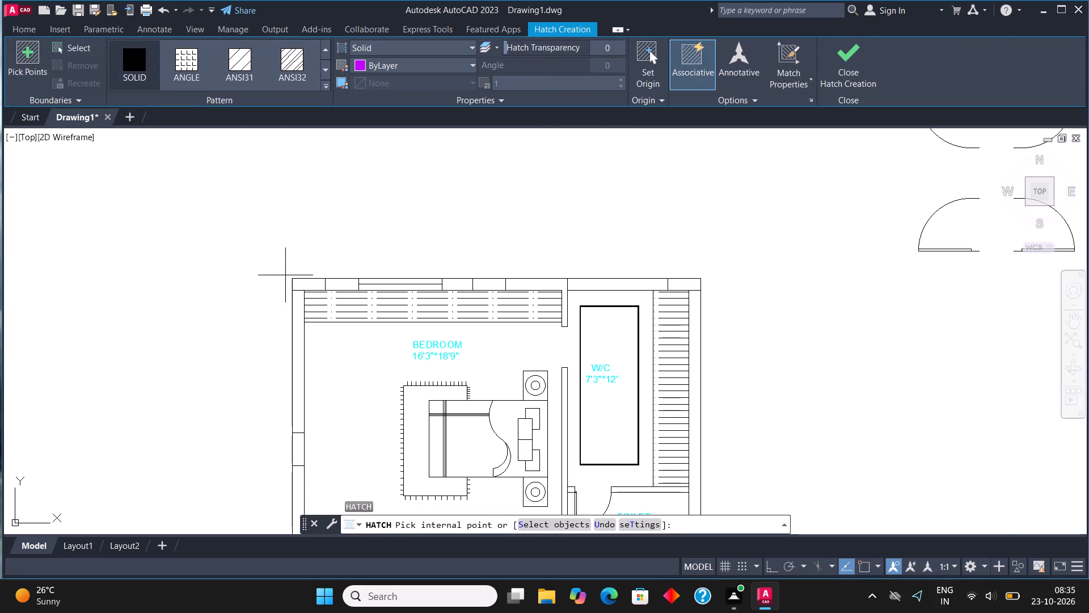
{"action": "scroll", "coordinate": [303, 286], "scroll_direction": "up", "scroll_amount": 2}
{"action": "left_click", "coordinate": [303, 286]}
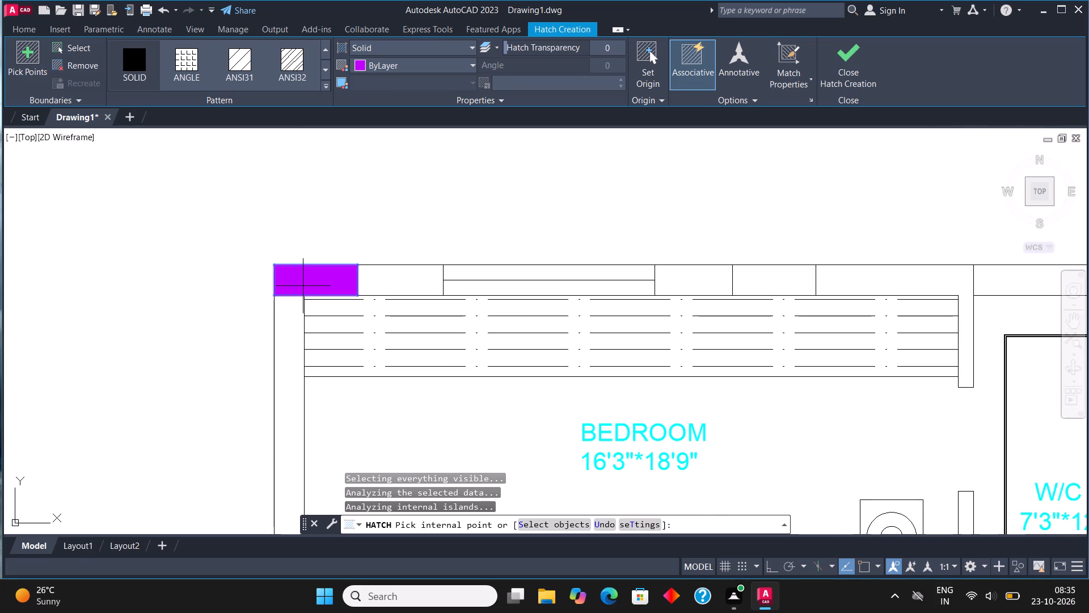
{"action": "left_click", "coordinate": [770, 283]}
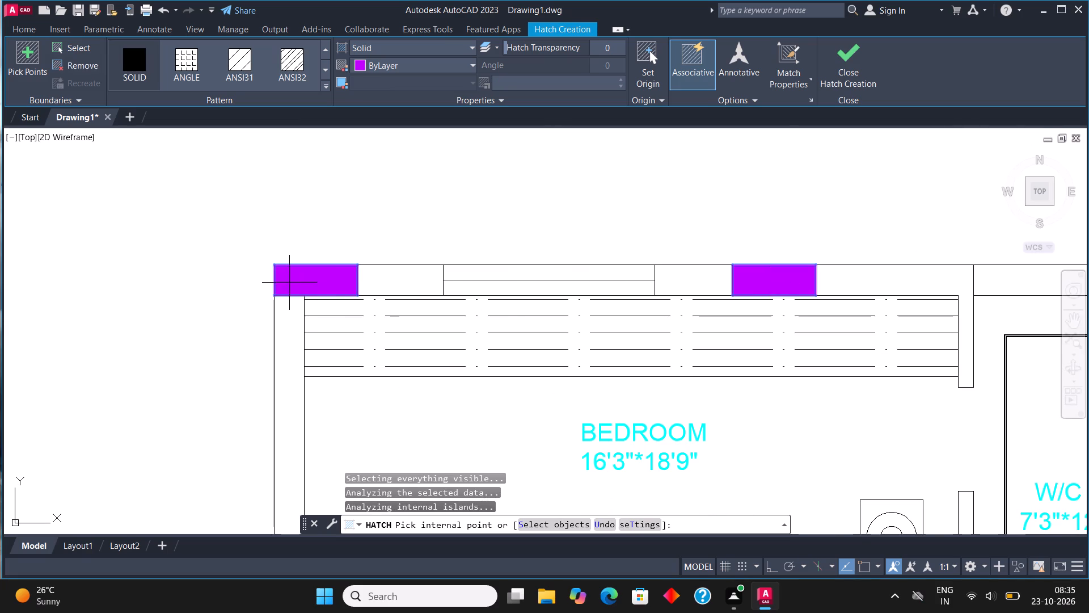
{"action": "scroll", "coordinate": [288, 281], "scroll_direction": "down", "scroll_amount": 3}
{"action": "scroll", "coordinate": [542, 288], "scroll_direction": "up", "scroll_amount": 2}
{"action": "left_click", "coordinate": [517, 279]}
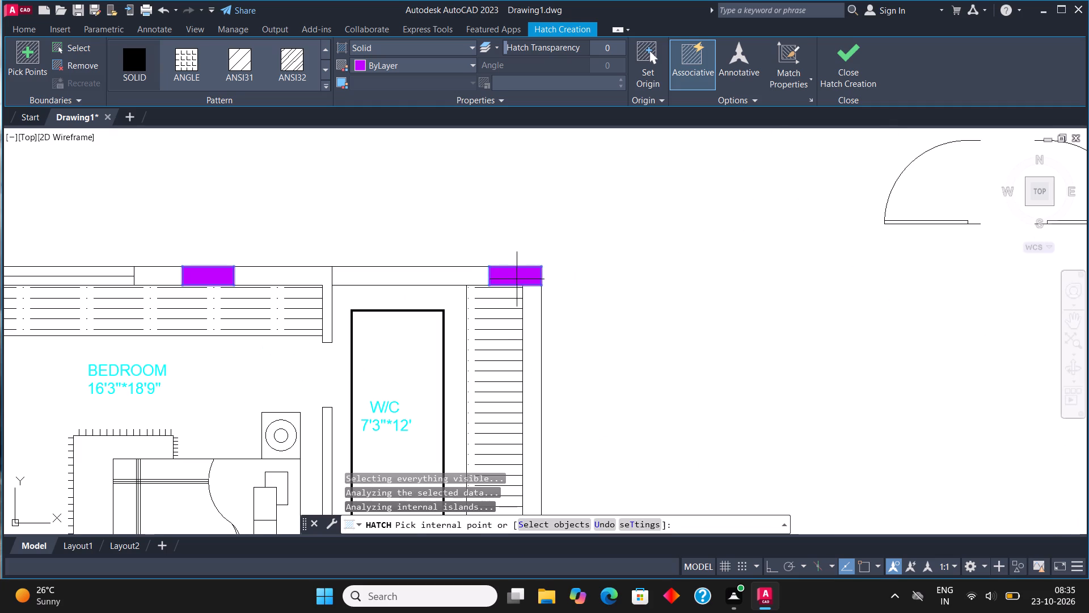
Fill the side-wall columns beside the 16'3"*18'9" bedroom, the lounge and the lift with the solid hatch.
{"action": "scroll", "coordinate": [560, 230], "scroll_direction": "down", "scroll_amount": 2}
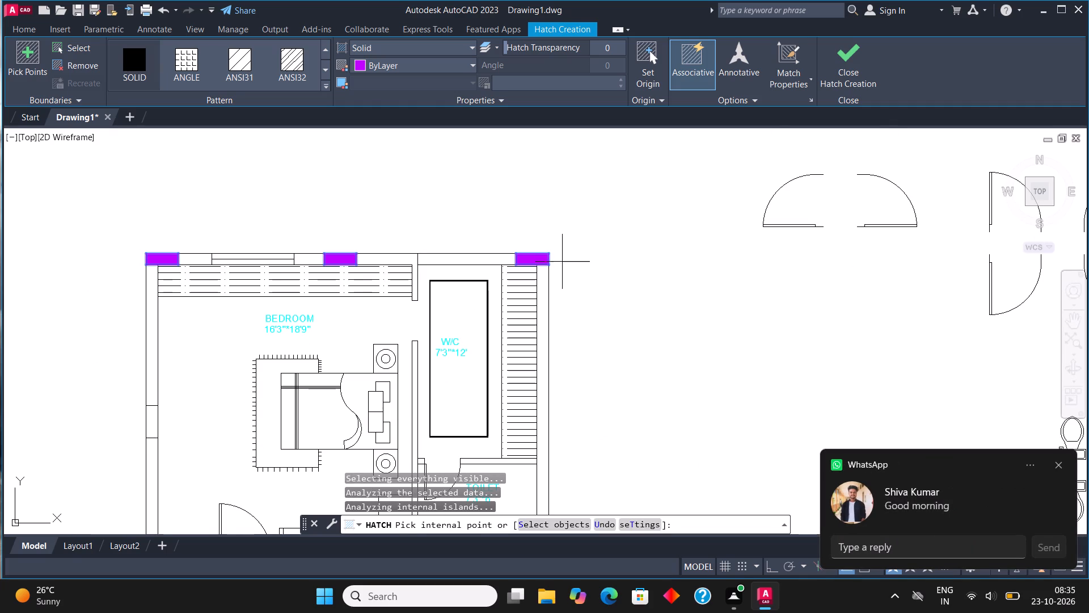
{"action": "middle_click_drag", "start_coordinate": [553, 311], "coordinate": [593, 111]}
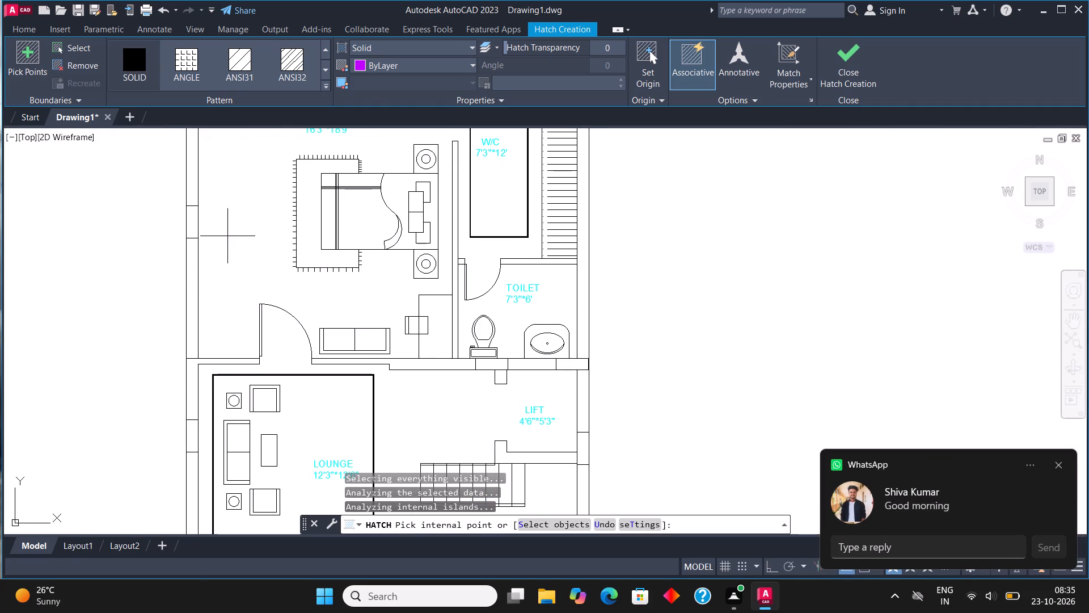
{"action": "left_click", "coordinate": [190, 230]}
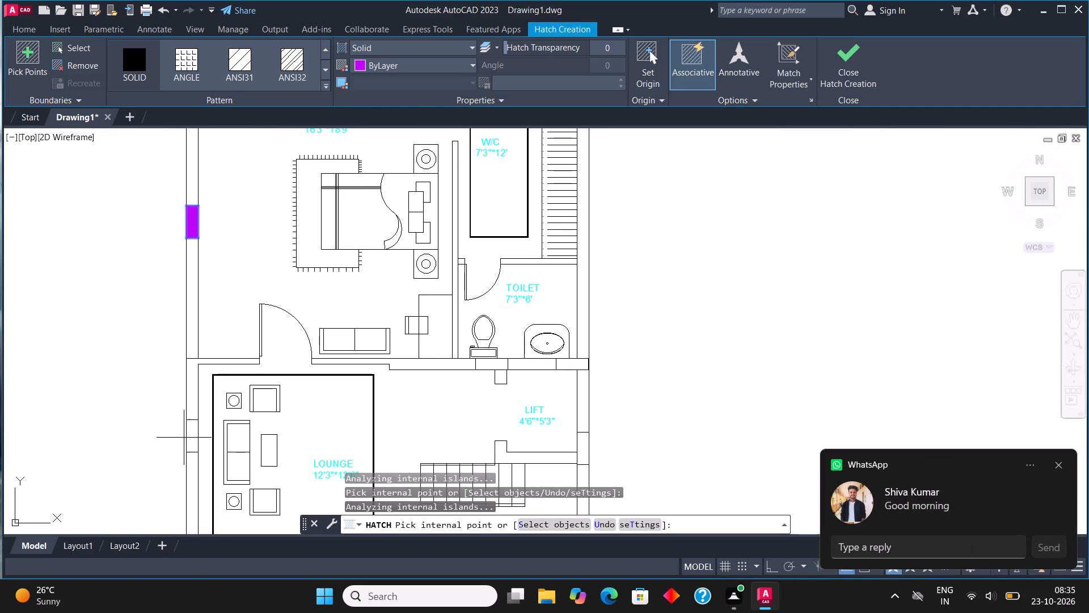
{"action": "left_click", "coordinate": [191, 438]}
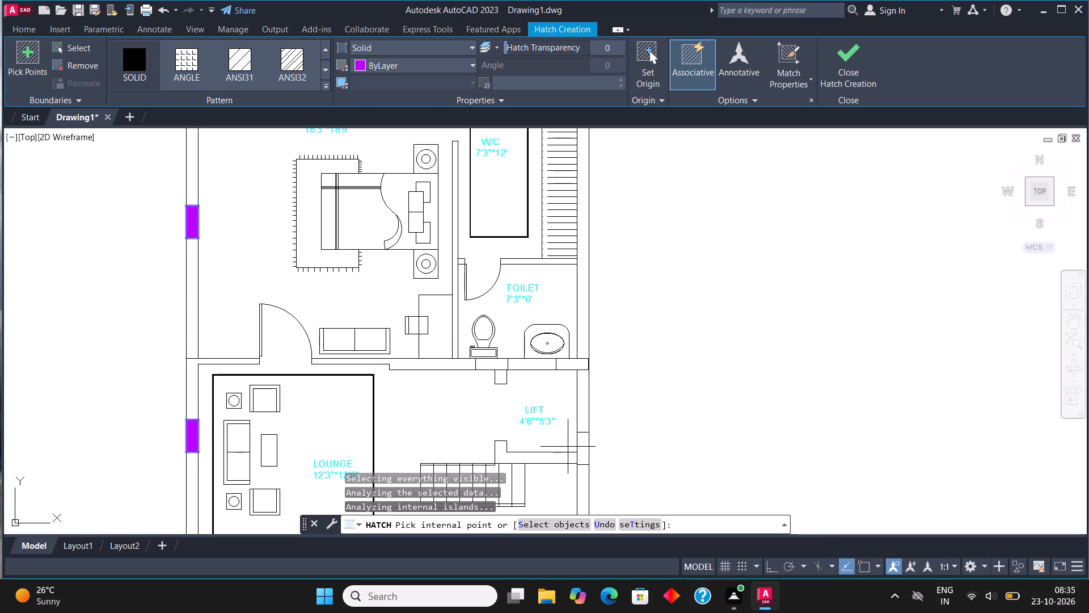
{"action": "left_click", "coordinate": [581, 447]}
Fill the two columns in the wall between the 7'3"*6' toilet and the lift with the solid hatch.
{"action": "scroll", "coordinate": [581, 451], "scroll_direction": "down", "scroll_amount": 2}
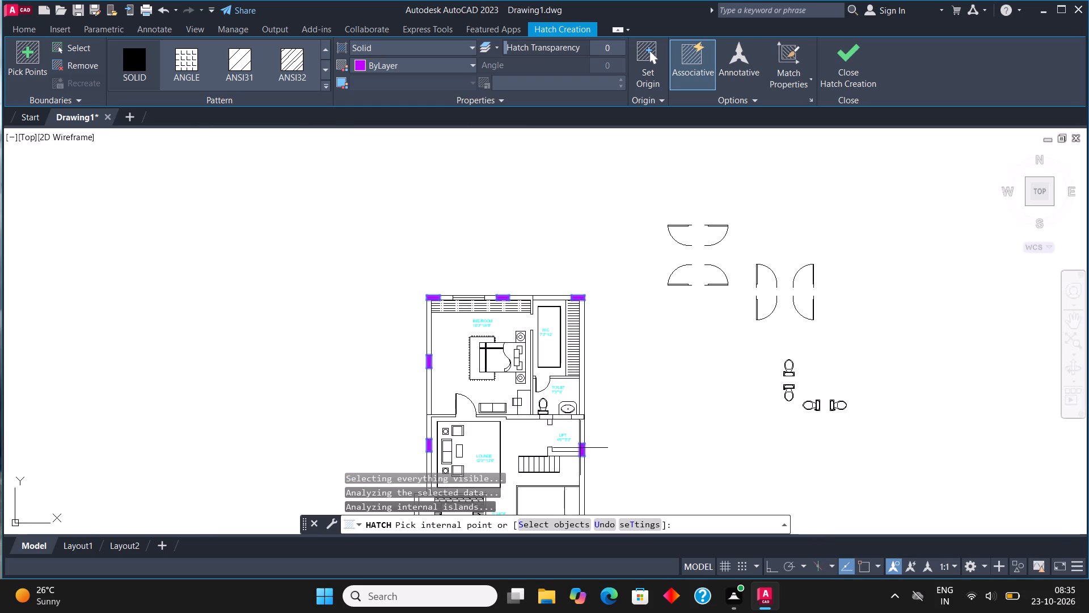
{"action": "middle_click_drag", "start_coordinate": [580, 448], "coordinate": [570, 295]}
{"action": "scroll", "coordinate": [526, 268], "scroll_direction": "up", "scroll_amount": 3}
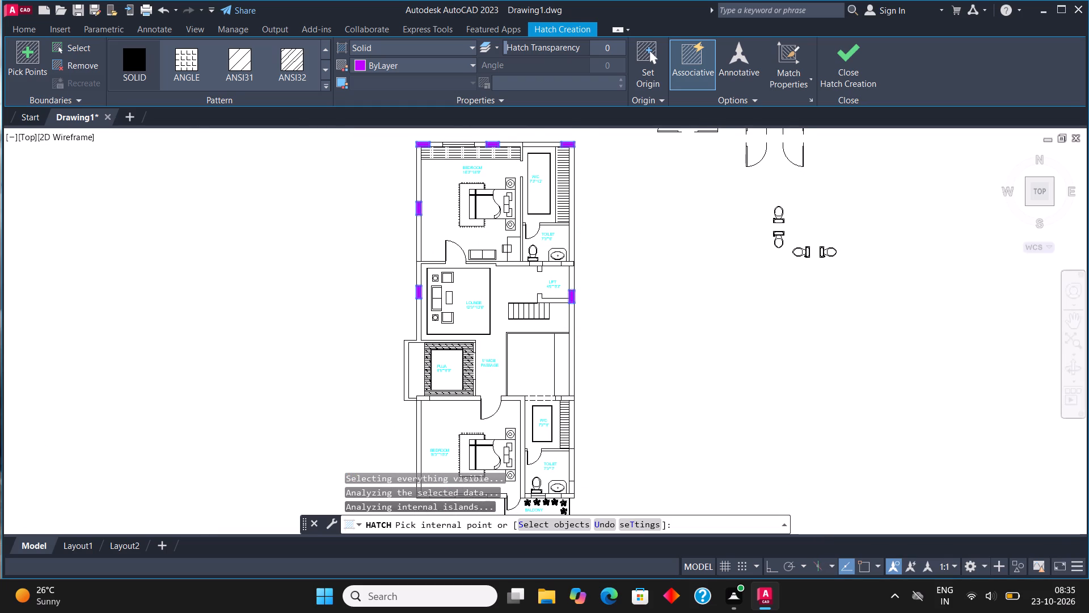
{"action": "scroll", "coordinate": [526, 268], "scroll_direction": "up", "scroll_amount": 1}
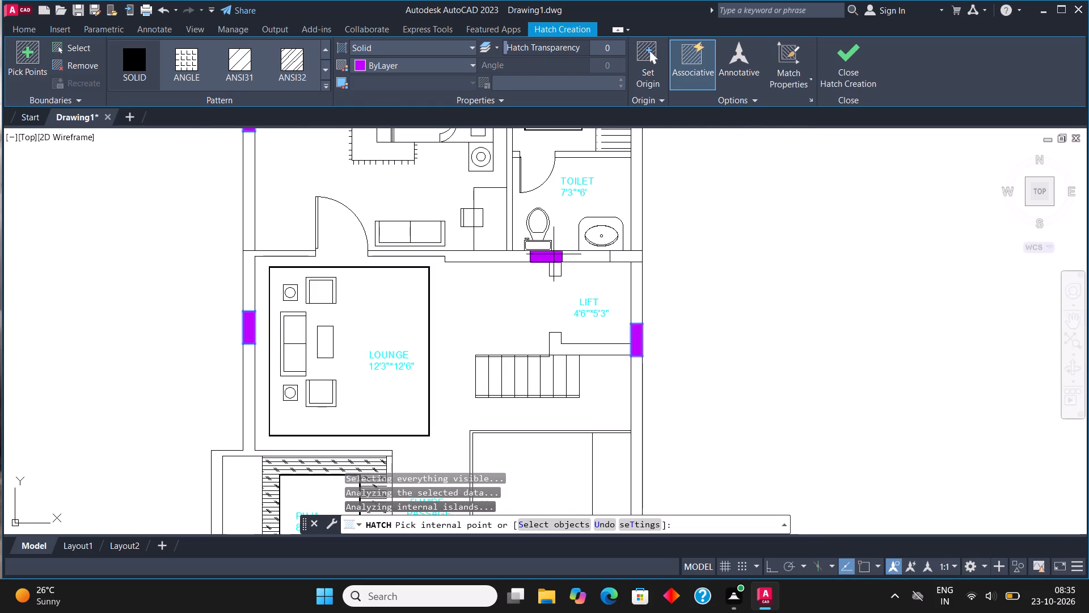
{"action": "left_click", "coordinate": [554, 254]}
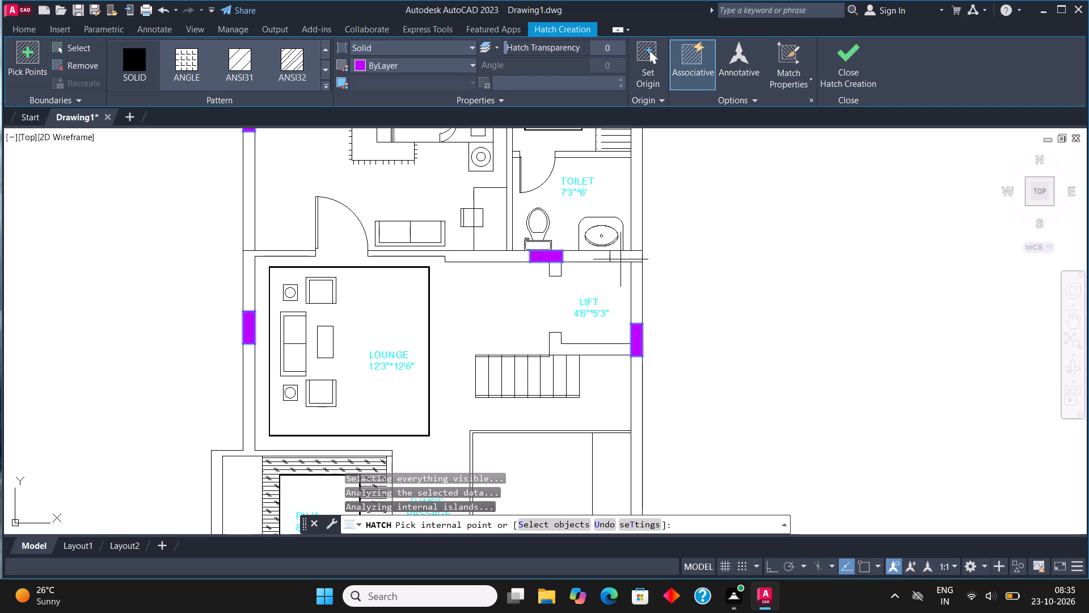
{"action": "left_click", "coordinate": [622, 262]}
Fill the two end columns of the cross wall between the puja room and the 7'3"*8' W/C with the solid hatch.
{"action": "scroll", "coordinate": [495, 208], "scroll_direction": "down", "scroll_amount": 3}
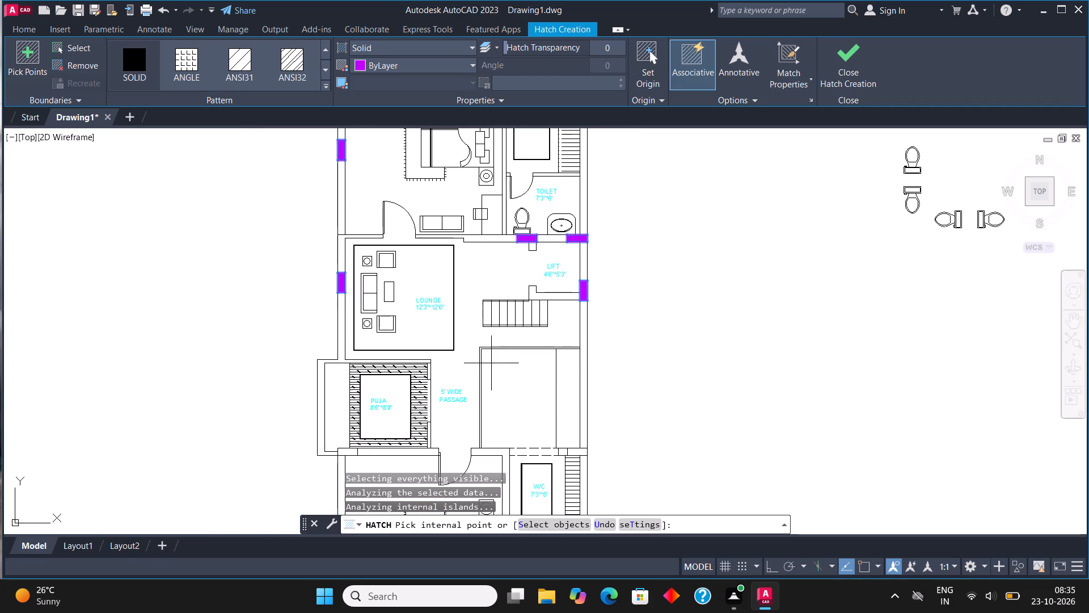
{"action": "middle_click_drag", "start_coordinate": [491, 366], "coordinate": [488, 269]}
{"action": "scroll", "coordinate": [348, 347], "scroll_direction": "up", "scroll_amount": 2}
{"action": "left_click", "coordinate": [344, 367]}
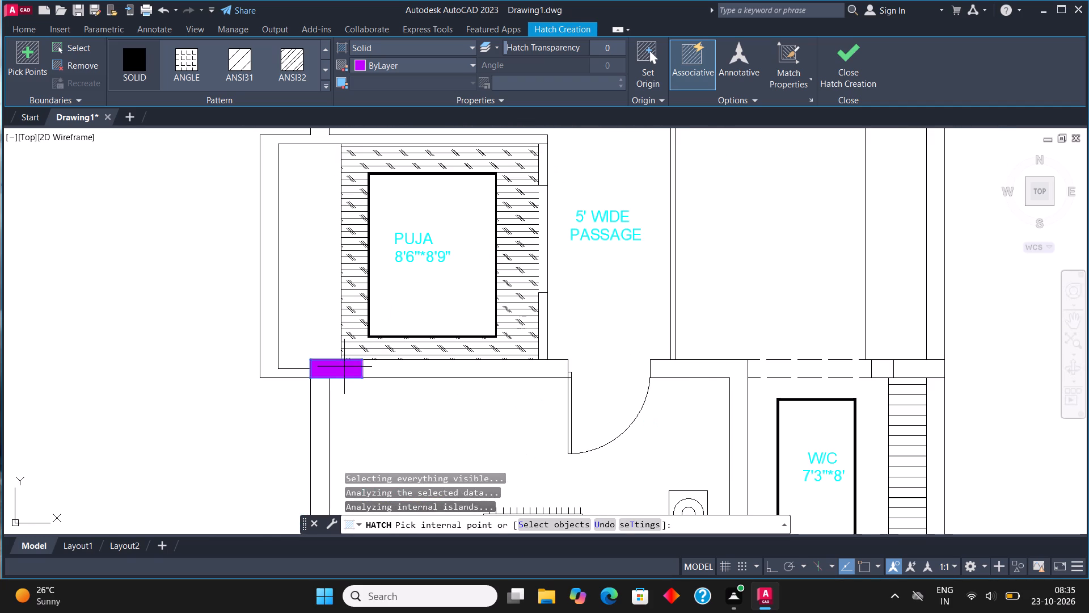
{"action": "scroll", "coordinate": [351, 351], "scroll_direction": "down", "scroll_amount": 2}
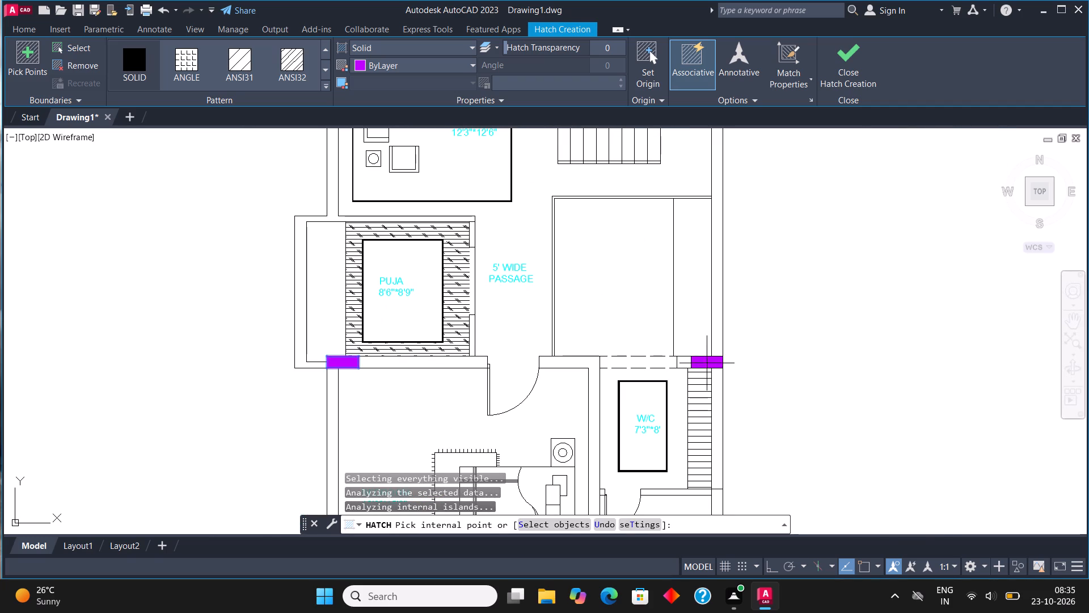
{"action": "left_click", "coordinate": [707, 363]}
Fill both L-shaped corner columns at the bottom of the 16'3"*15'3" bedroom and 7'3"*7' toilet, and finish the hatch.
{"action": "middle_click_drag", "start_coordinate": [703, 366], "coordinate": [682, 167]}
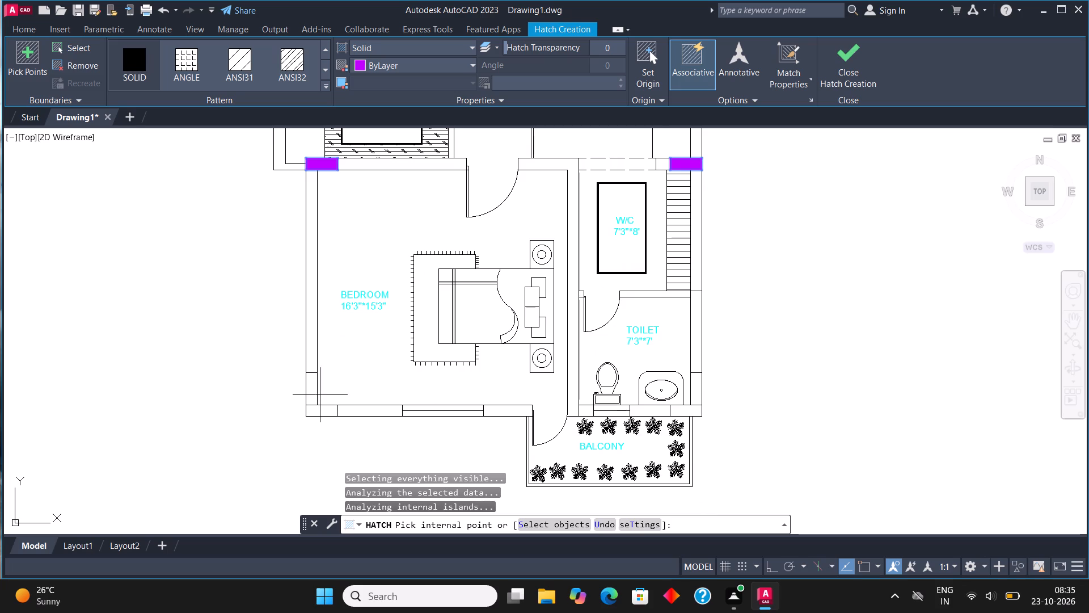
{"action": "left_click", "coordinate": [314, 392]}
{"action": "left_click", "coordinate": [316, 412]}
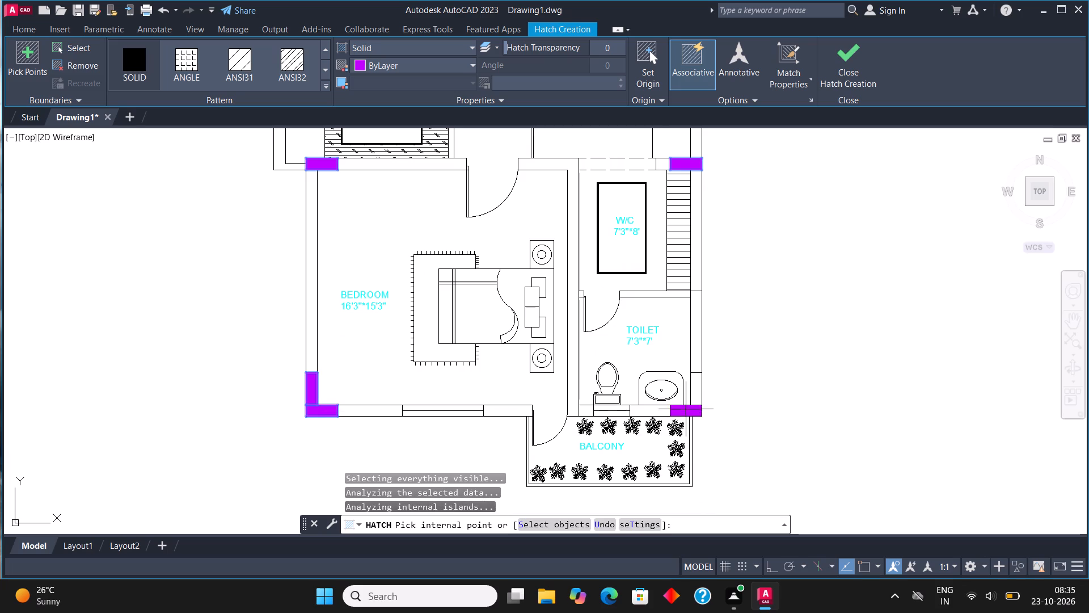
{"action": "left_click", "coordinate": [686, 410]}
{"action": "left_click", "coordinate": [698, 389]}
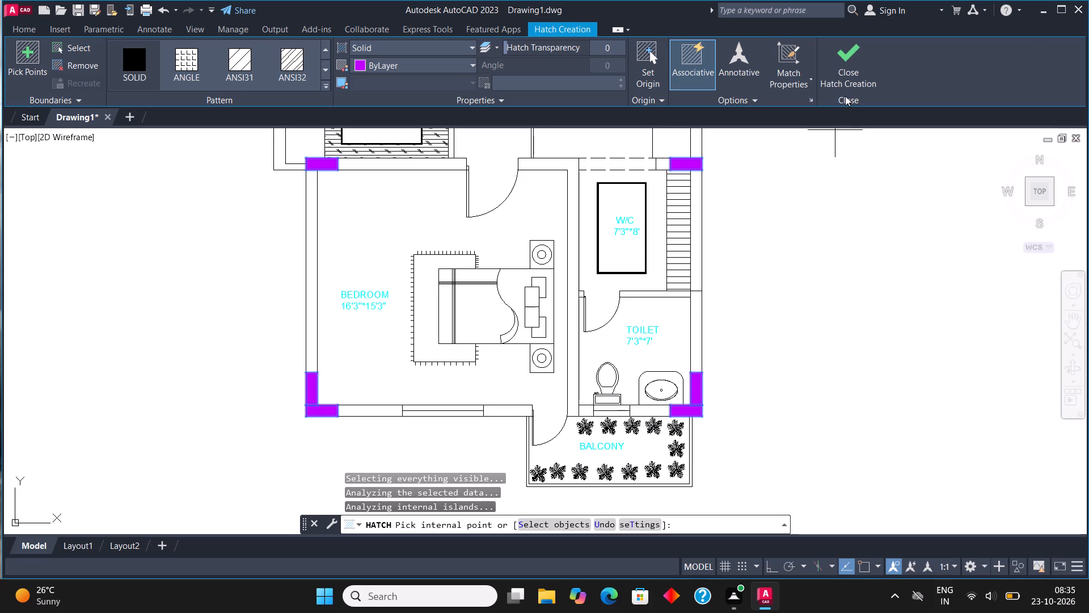
{"action": "left_click", "coordinate": [842, 67]}
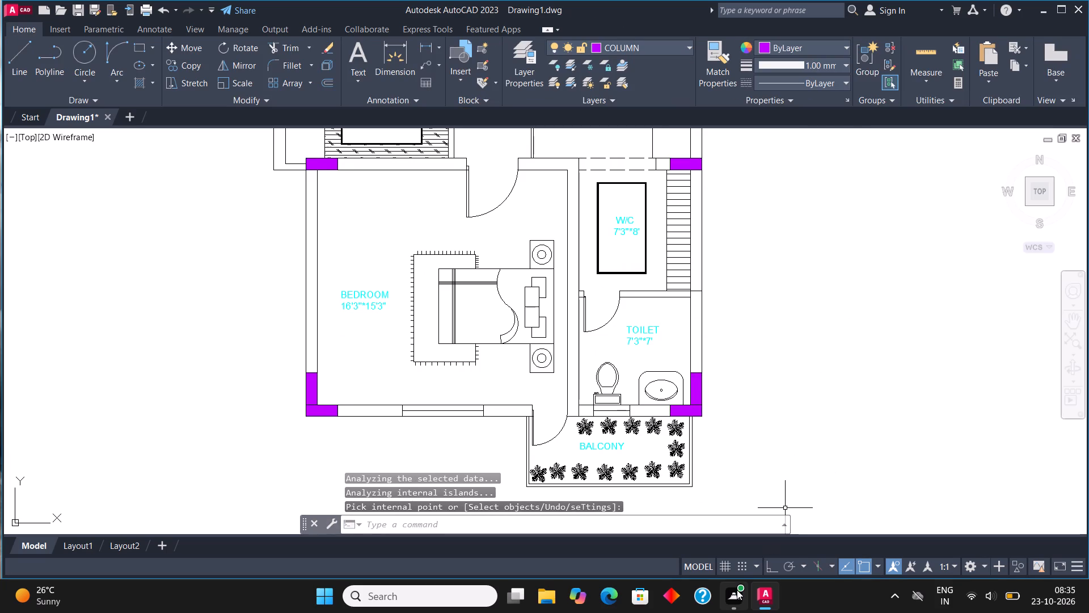
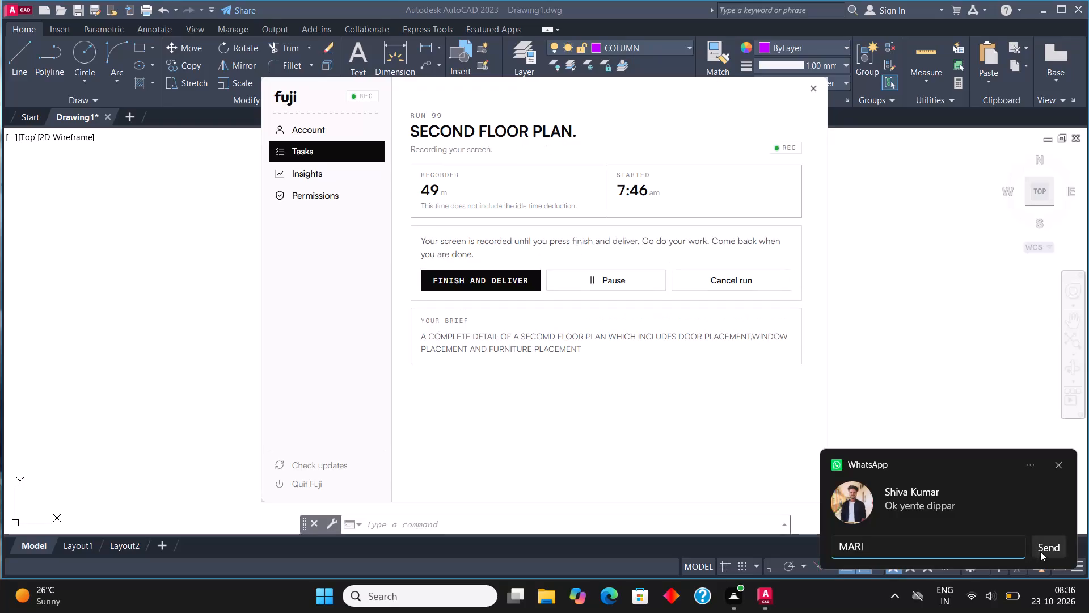
Send the drafted quick reply "MARI" to the incoming WhatsApp message.
{"action": "left_click", "coordinate": [1040, 551]}
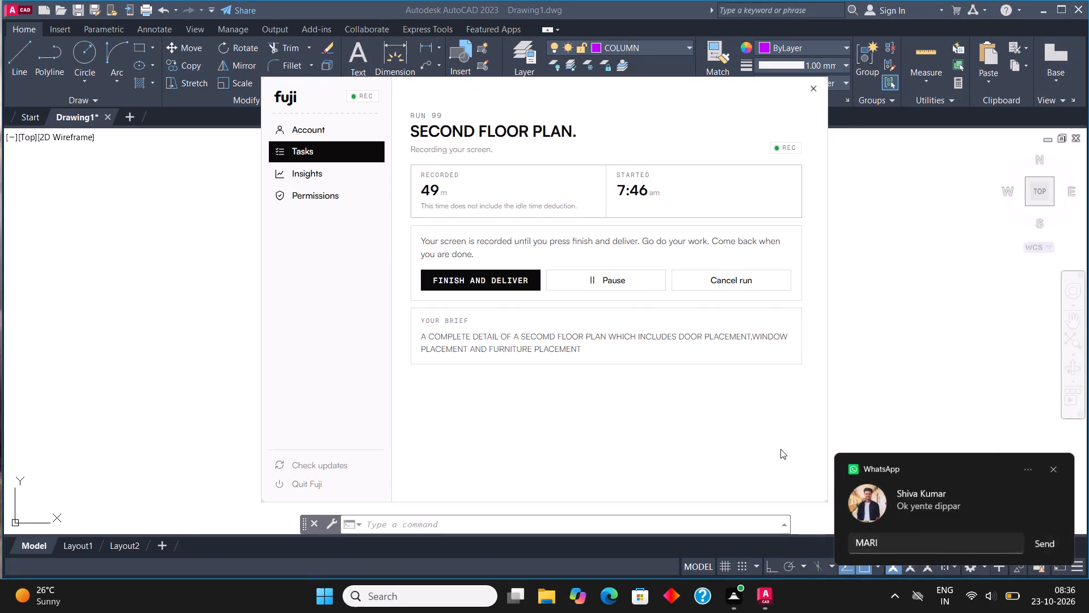
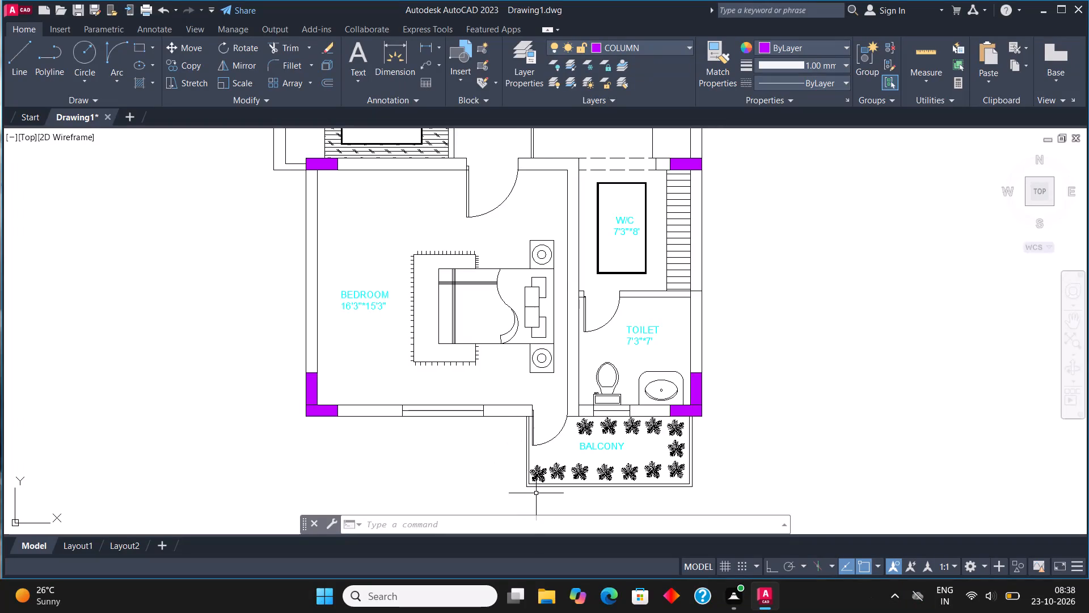
On the WALL layer, start a solid hatch filling the top wall segments of the 16'3"*18'9" bedroom and adjoining W/C, excluding the window.
{"action": "scroll", "coordinate": [537, 486], "scroll_direction": "down", "scroll_amount": 2}
{"action": "scroll", "coordinate": [537, 448], "scroll_direction": "up", "scroll_amount": 2}
{"action": "middle_click_drag", "start_coordinate": [537, 451], "coordinate": [546, 495]}
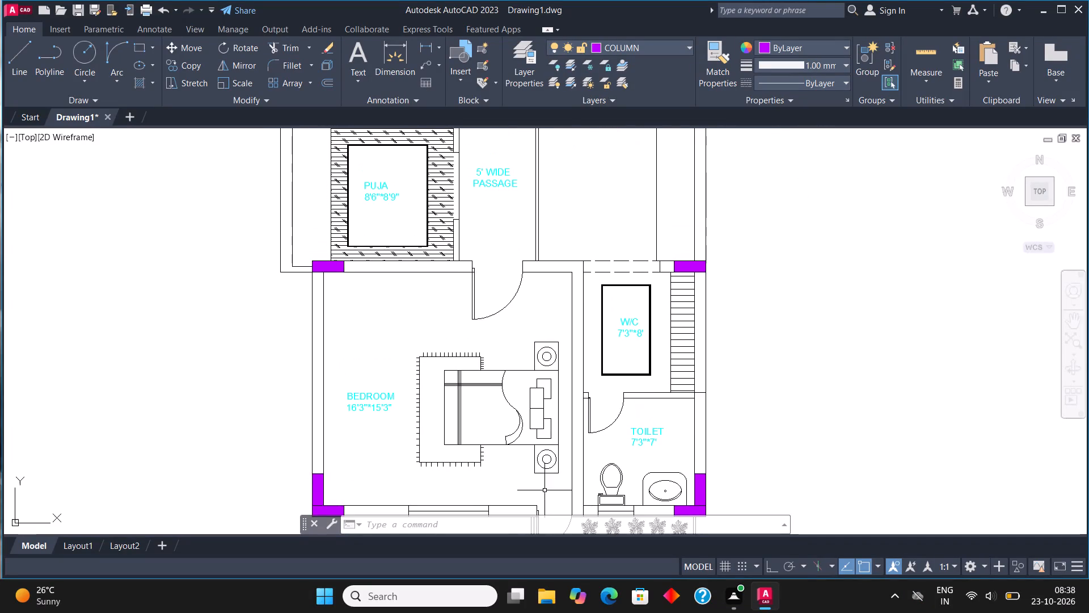
{"action": "scroll", "coordinate": [530, 463], "scroll_direction": "down", "scroll_amount": 2}
{"action": "middle_click_drag", "start_coordinate": [500, 274], "coordinate": [514, 368]}
{"action": "scroll", "coordinate": [487, 230], "scroll_direction": "up", "scroll_amount": 3}
{"action": "middle_click_drag", "start_coordinate": [487, 230], "coordinate": [487, 232]}
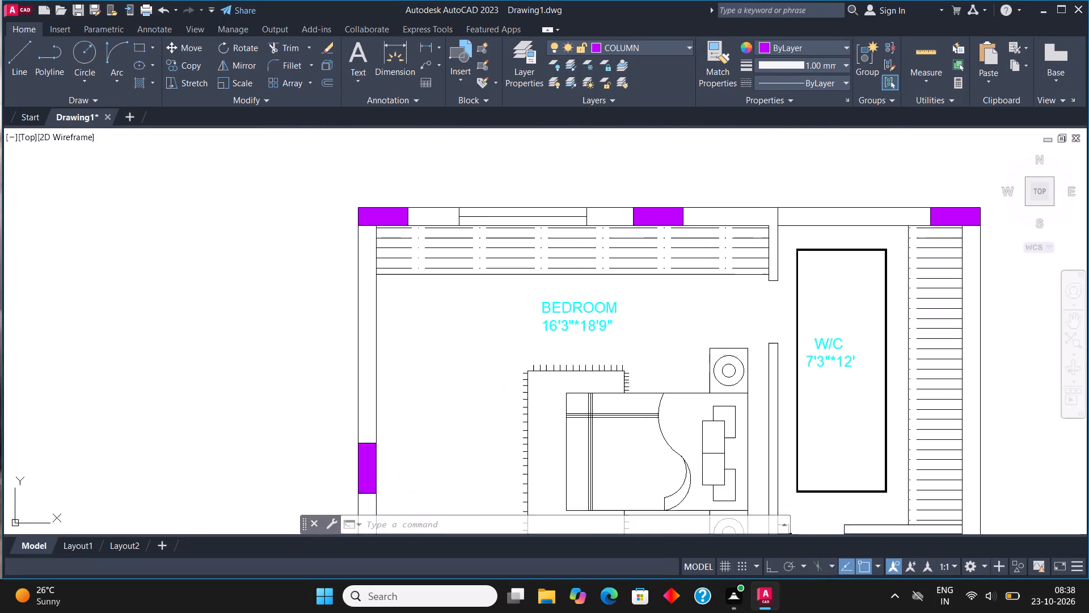
{"action": "middle_click_drag", "start_coordinate": [487, 232], "coordinate": [494, 283]}
{"action": "left_click", "coordinate": [611, 47]}
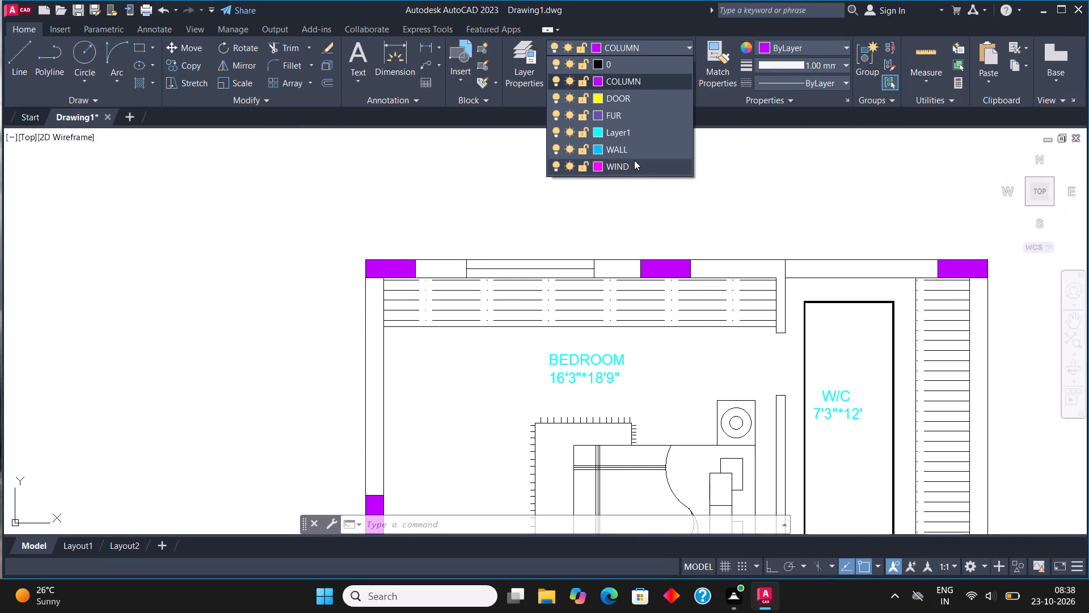
{"action": "left_click", "coordinate": [634, 150]}
{"action": "key", "text": "h"}
{"action": "key", "text": "Return"}
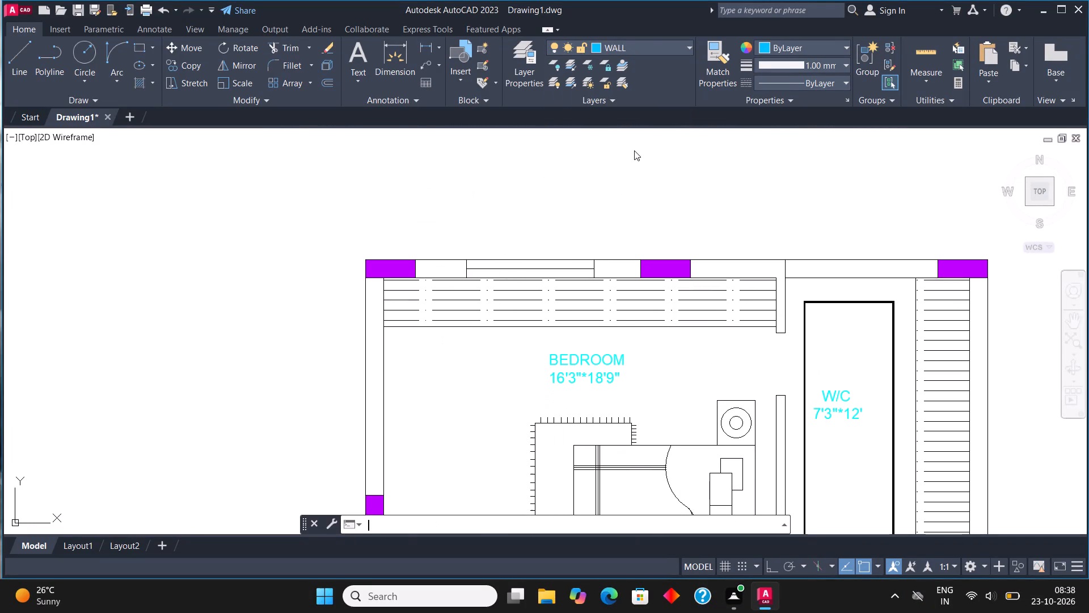
{"action": "left_click", "coordinate": [456, 270]}
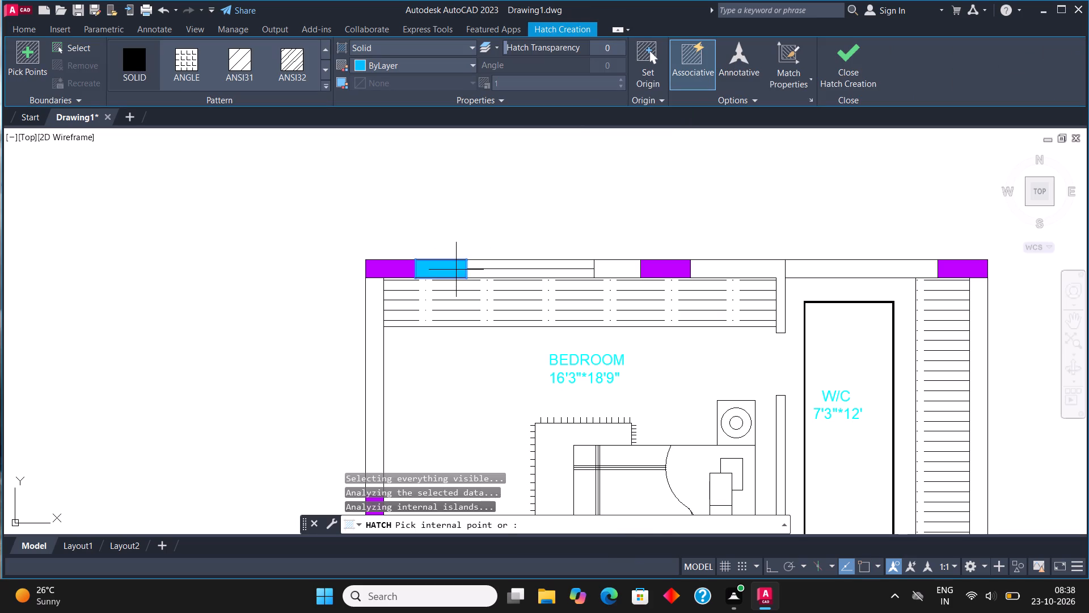
{"action": "left_click", "coordinate": [615, 266]}
{"action": "left_click", "coordinate": [728, 271]}
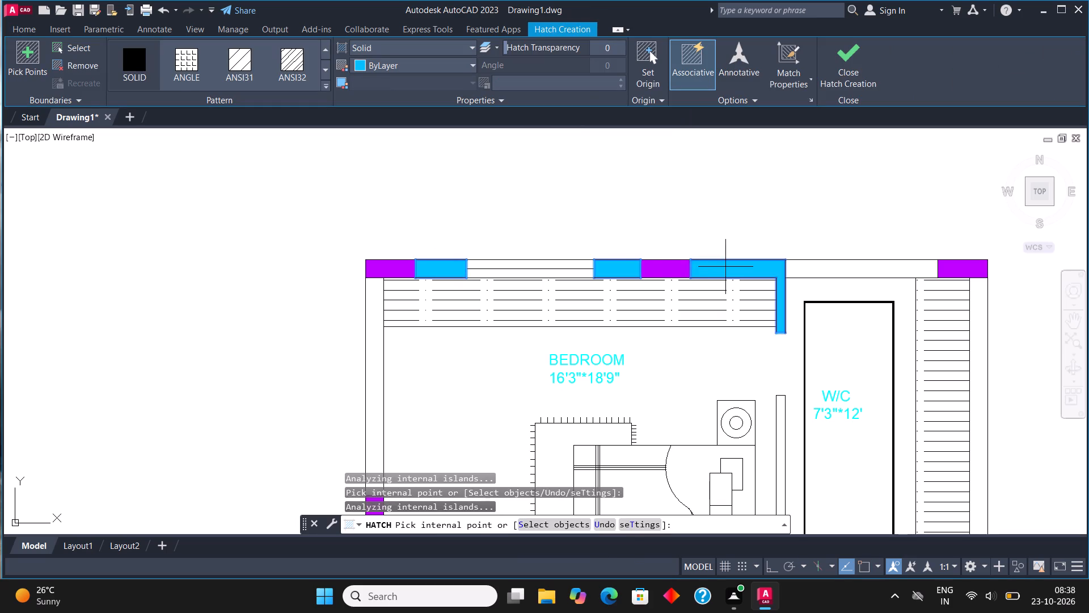
{"action": "middle_click_drag", "start_coordinate": [710, 257], "coordinate": [626, 214]}
{"action": "left_click", "coordinate": [794, 219]}
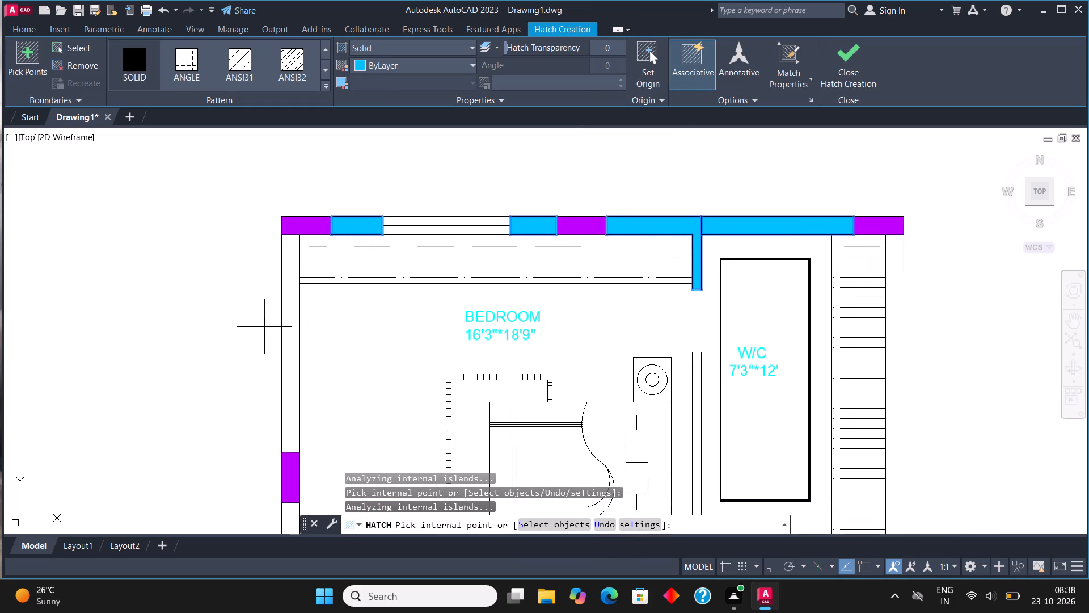
Fill the upper bedroom's left outer wall above and below its middle column with the solid wall hatch.
{"action": "left_click", "coordinate": [282, 336]}
{"action": "middle_click_drag", "start_coordinate": [360, 330], "coordinate": [364, 60]}
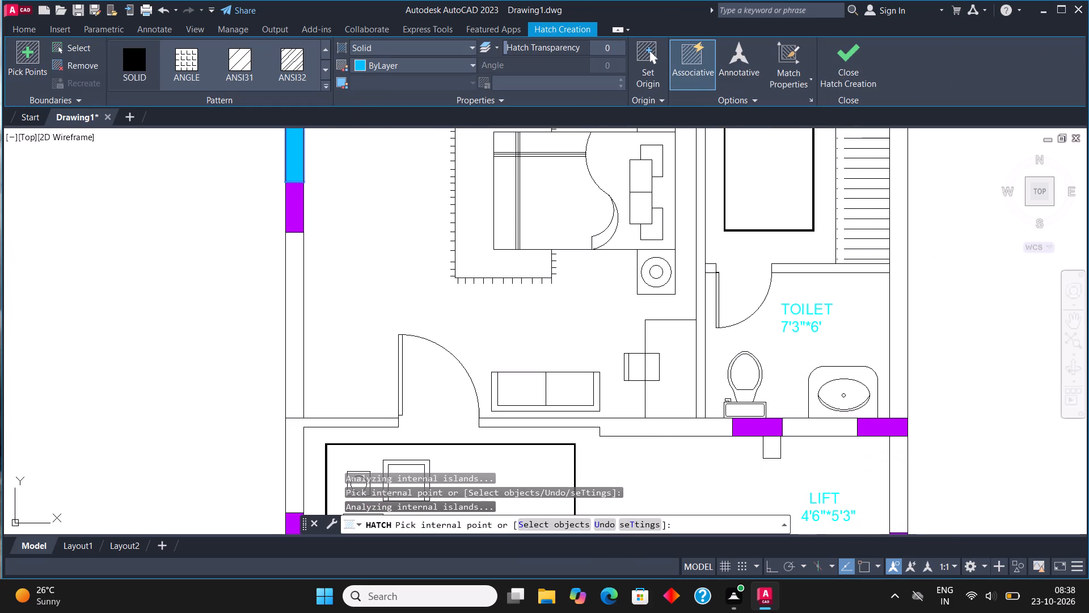
{"action": "left_click", "coordinate": [298, 321]}
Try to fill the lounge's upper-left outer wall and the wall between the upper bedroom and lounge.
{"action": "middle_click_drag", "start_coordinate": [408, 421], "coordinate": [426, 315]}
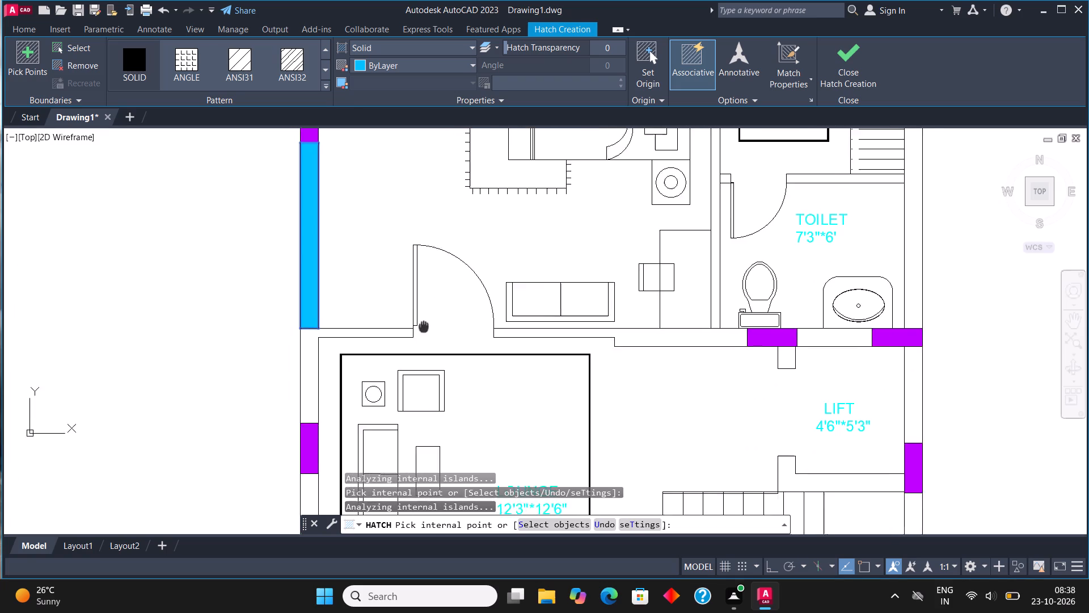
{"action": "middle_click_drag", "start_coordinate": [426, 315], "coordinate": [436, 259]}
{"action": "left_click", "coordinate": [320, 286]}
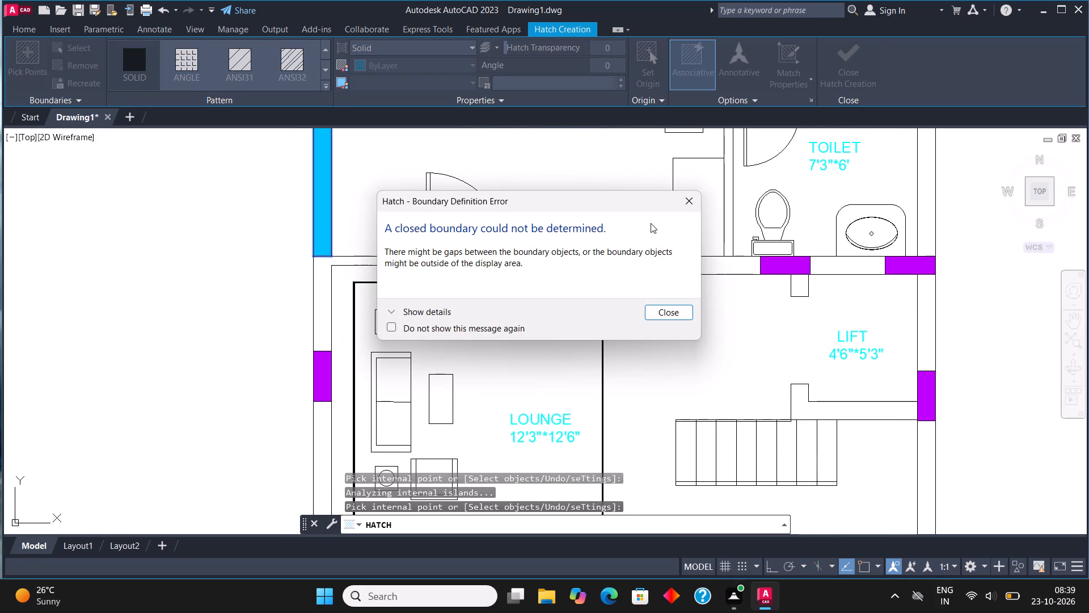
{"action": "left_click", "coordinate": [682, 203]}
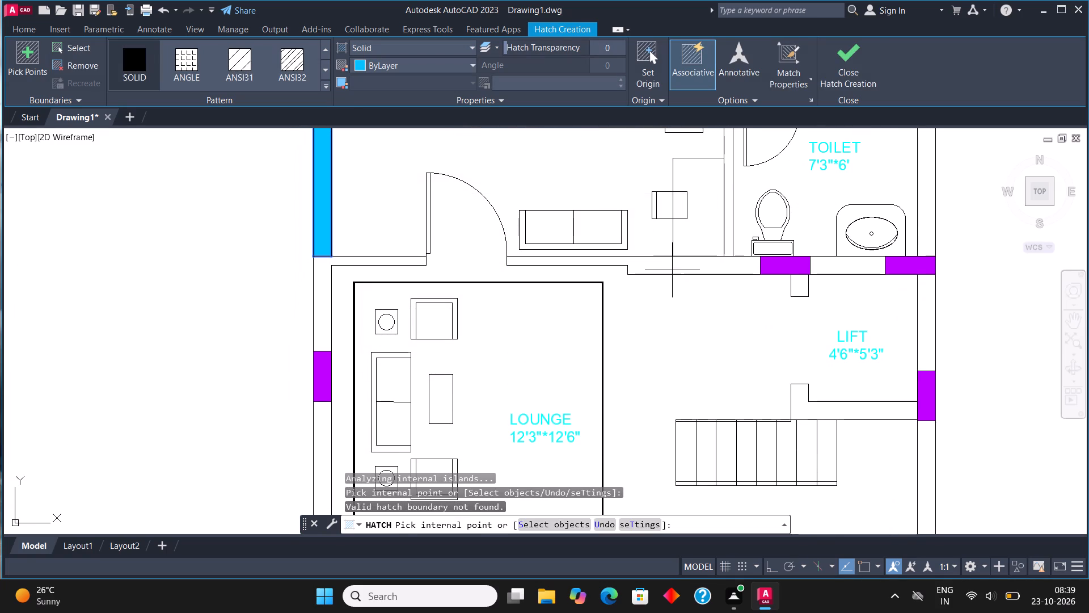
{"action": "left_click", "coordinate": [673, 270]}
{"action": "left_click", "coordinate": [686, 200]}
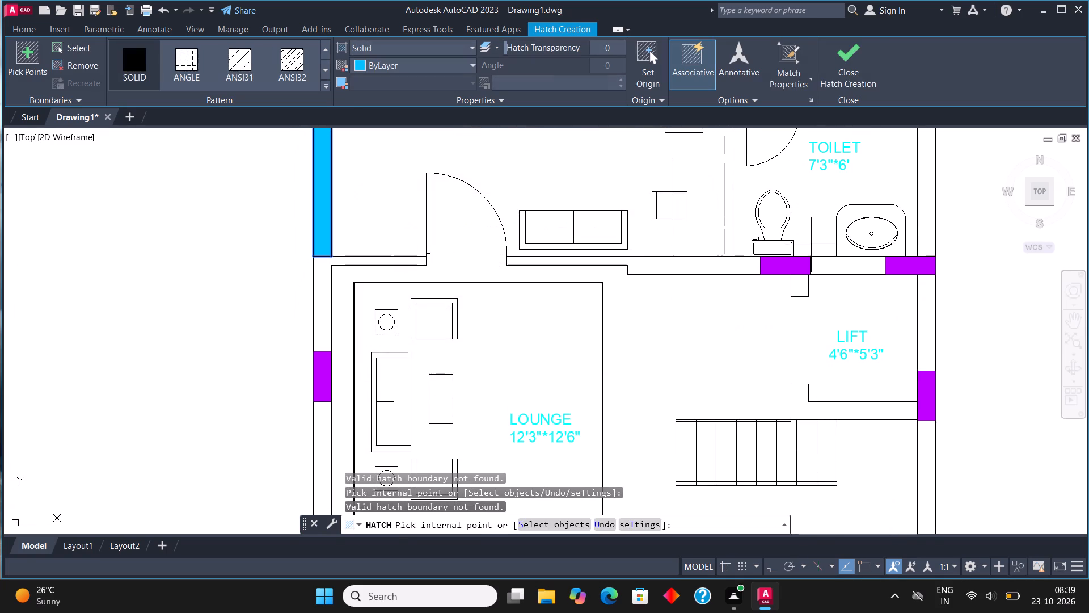
Fill the wall between the two columns above the lift and the short stub below it, try the lift's outer wall, and finish the hatch.
{"action": "left_click", "coordinate": [847, 266]}
{"action": "middle_click_drag", "start_coordinate": [847, 266], "coordinate": [786, 193]}
{"action": "left_click", "coordinate": [738, 216]}
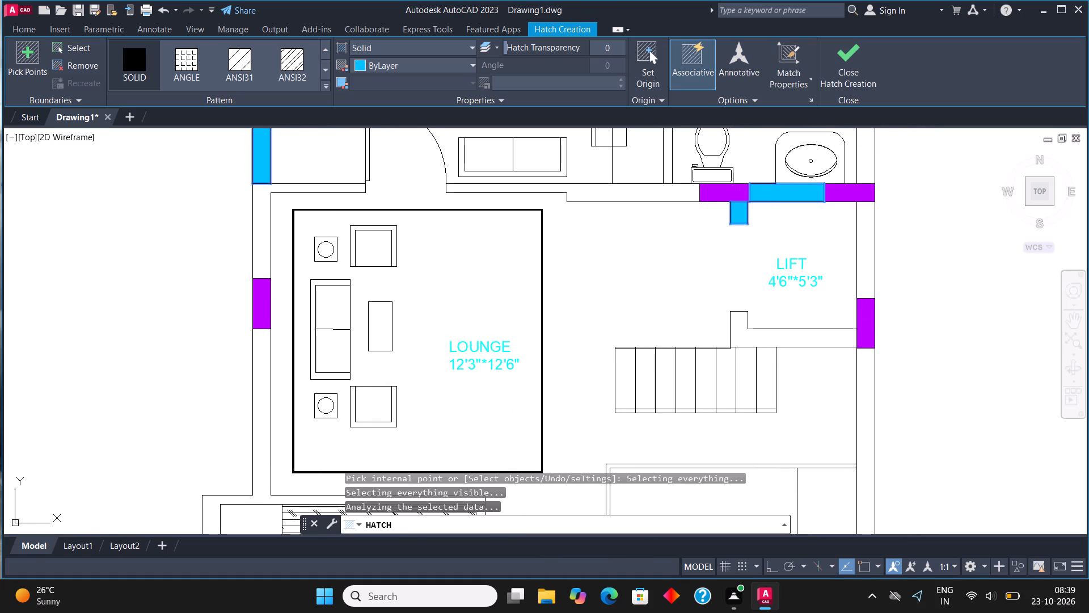
{"action": "left_click", "coordinate": [862, 222]}
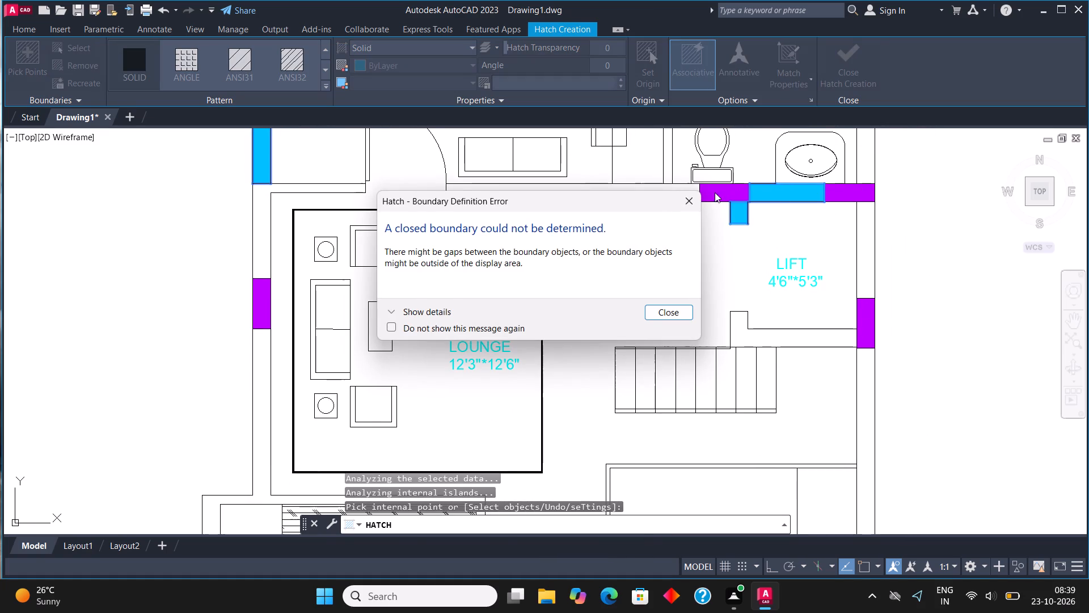
{"action": "left_click", "coordinate": [699, 191]}
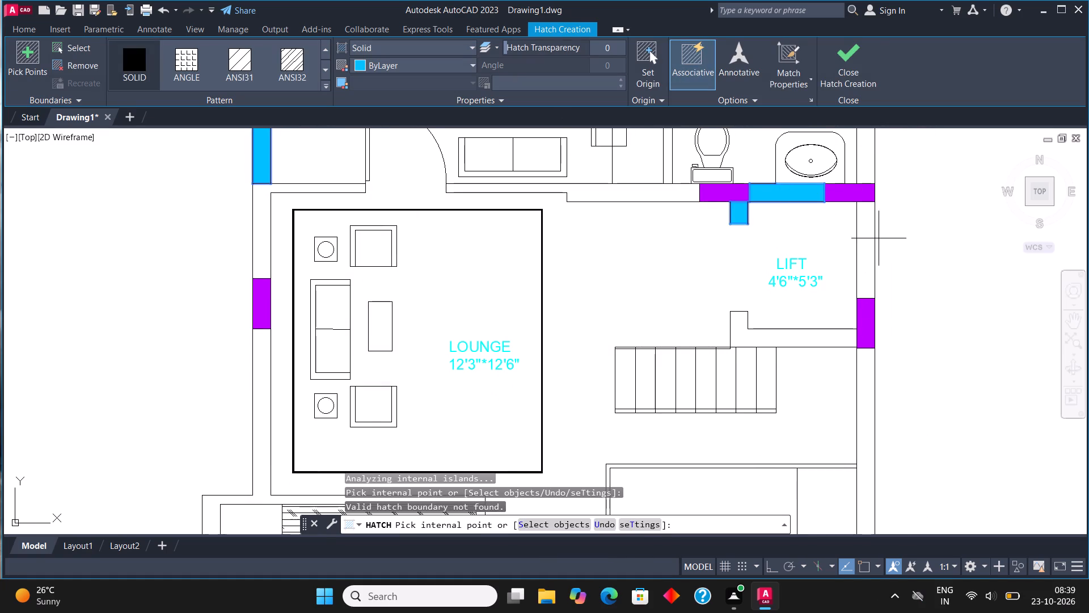
{"action": "left_click", "coordinate": [863, 225]}
{"action": "left_click", "coordinate": [687, 195]}
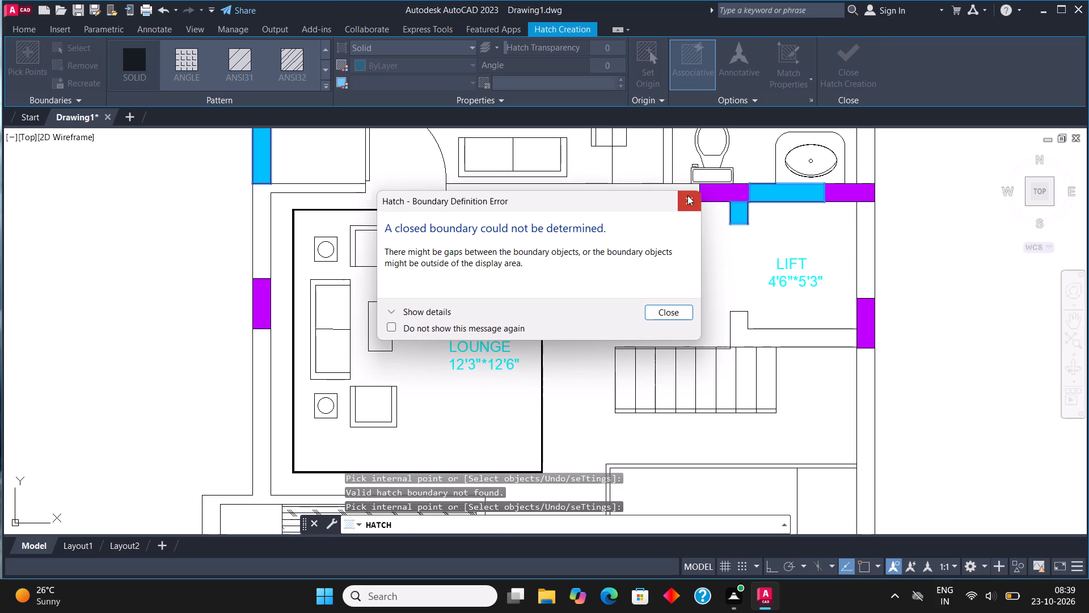
{"action": "left_click", "coordinate": [841, 46]}
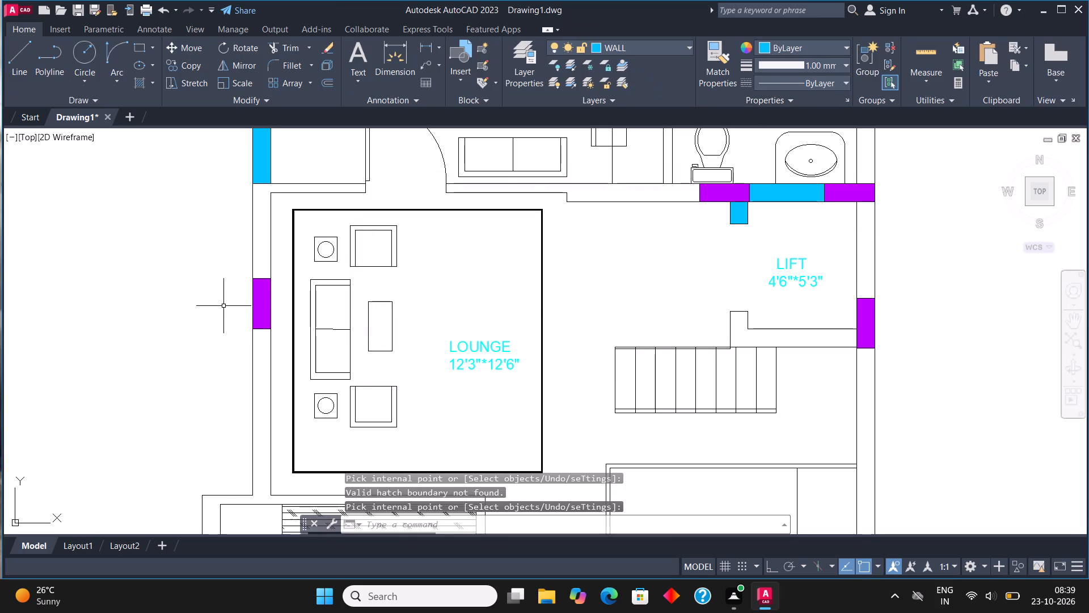
Start a new hatch, fill the L-shaped wall below the lift, and retry the outer wall beside the lift.
{"action": "key", "text": "h"}
{"action": "key", "text": "Return"}
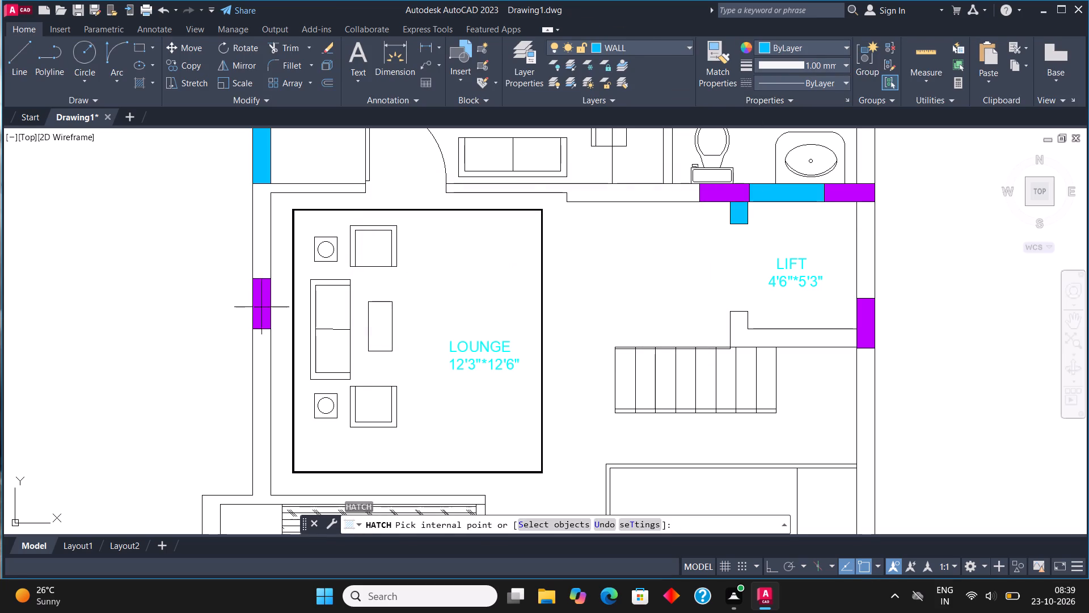
{"action": "left_click", "coordinate": [743, 324]}
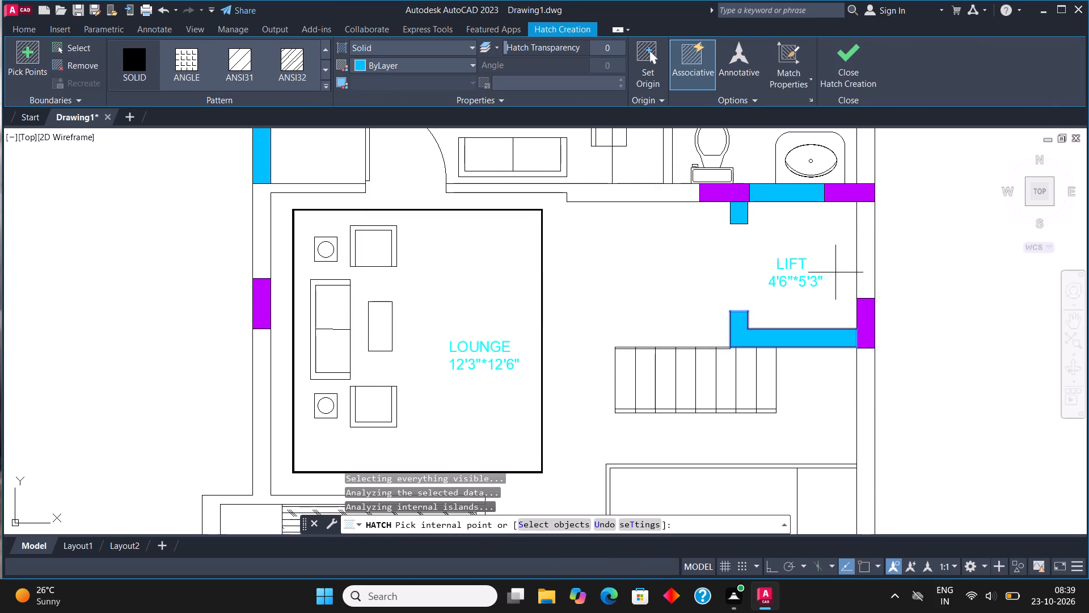
{"action": "left_click", "coordinate": [864, 247]}
{"action": "left_click", "coordinate": [693, 204]}
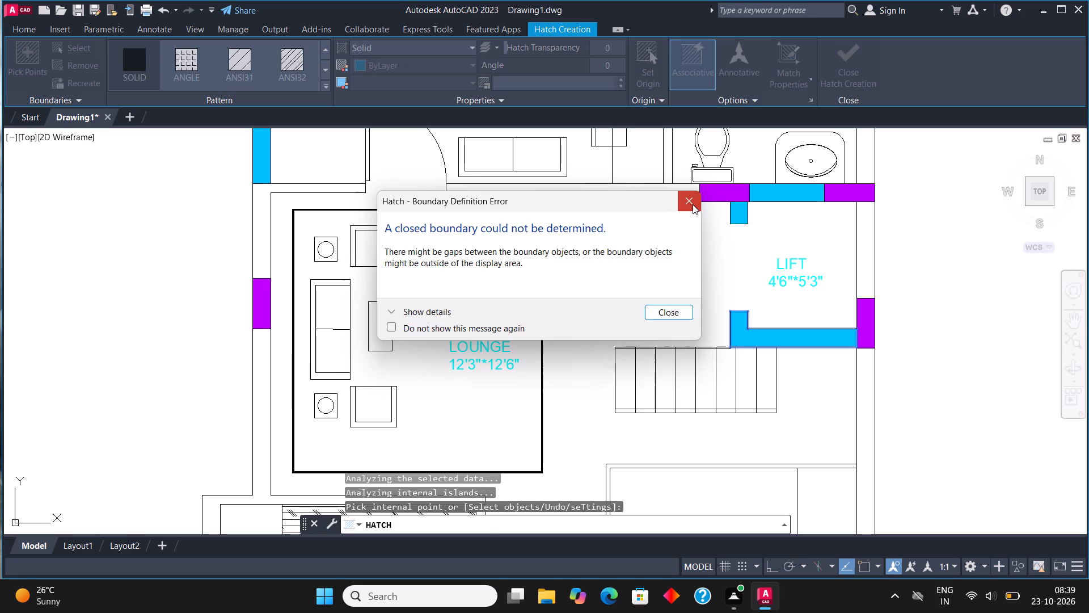
Fill the lounge's left outer wall above and below its column, including the connected walls around the puja room.
{"action": "left_click", "coordinate": [264, 230]}
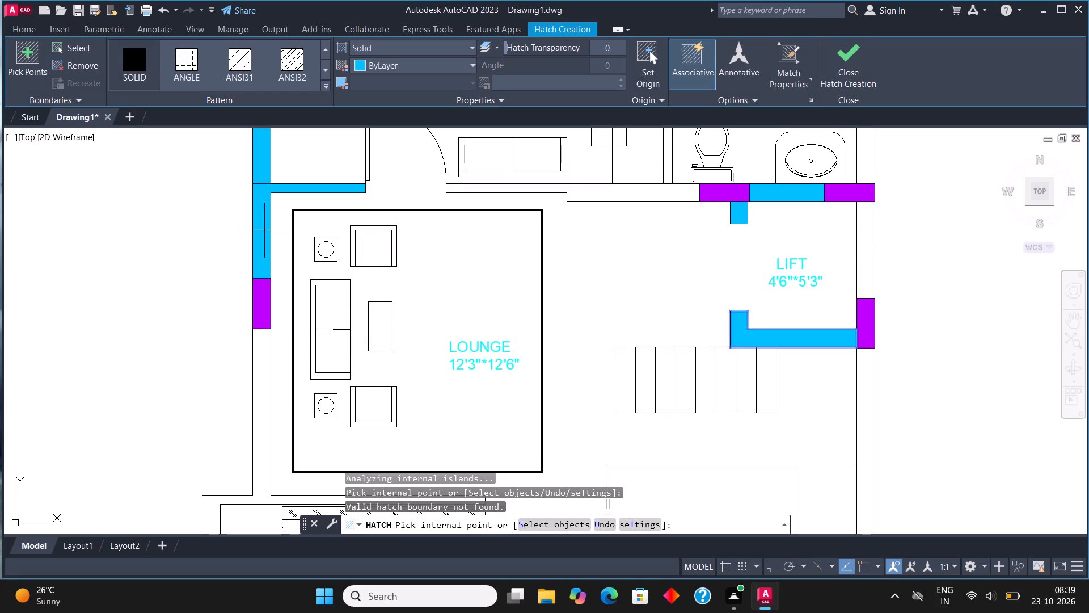
{"action": "scroll", "coordinate": [265, 230], "scroll_direction": "down", "scroll_amount": 2}
{"action": "scroll", "coordinate": [259, 297], "scroll_direction": "up", "scroll_amount": 2}
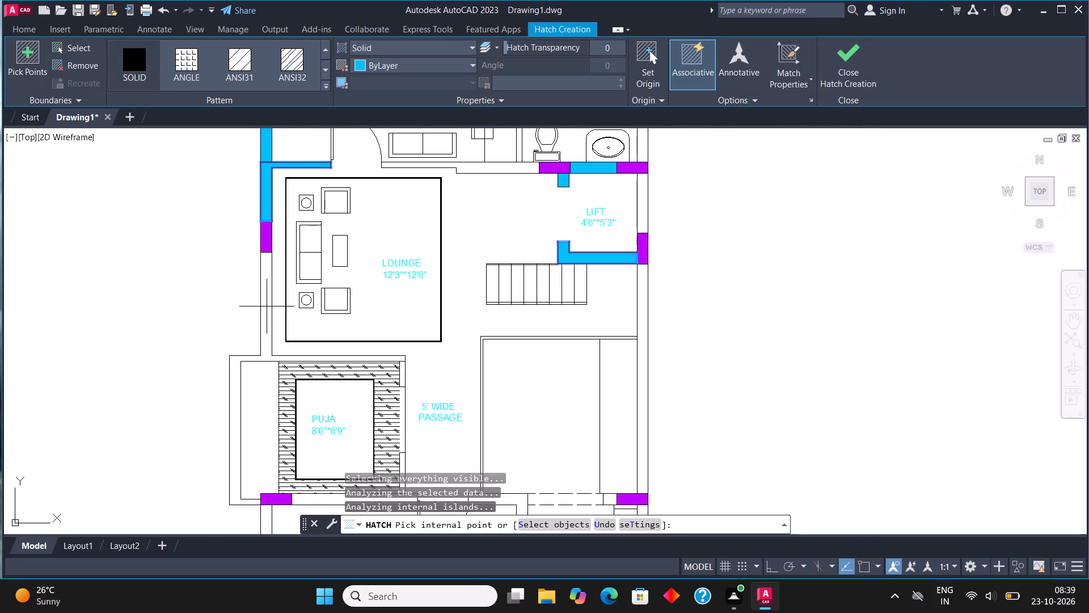
{"action": "left_click", "coordinate": [267, 306]}
Fill the wall between the puja and lower bedroom, try the wall beyond the door, and fill the short piece beside the W/C column.
{"action": "scroll", "coordinate": [267, 306], "scroll_direction": "down", "scroll_amount": 3}
{"action": "middle_click_drag", "start_coordinate": [353, 382], "coordinate": [363, 282]}
{"action": "scroll", "coordinate": [363, 282], "scroll_direction": "up", "scroll_amount": 1}
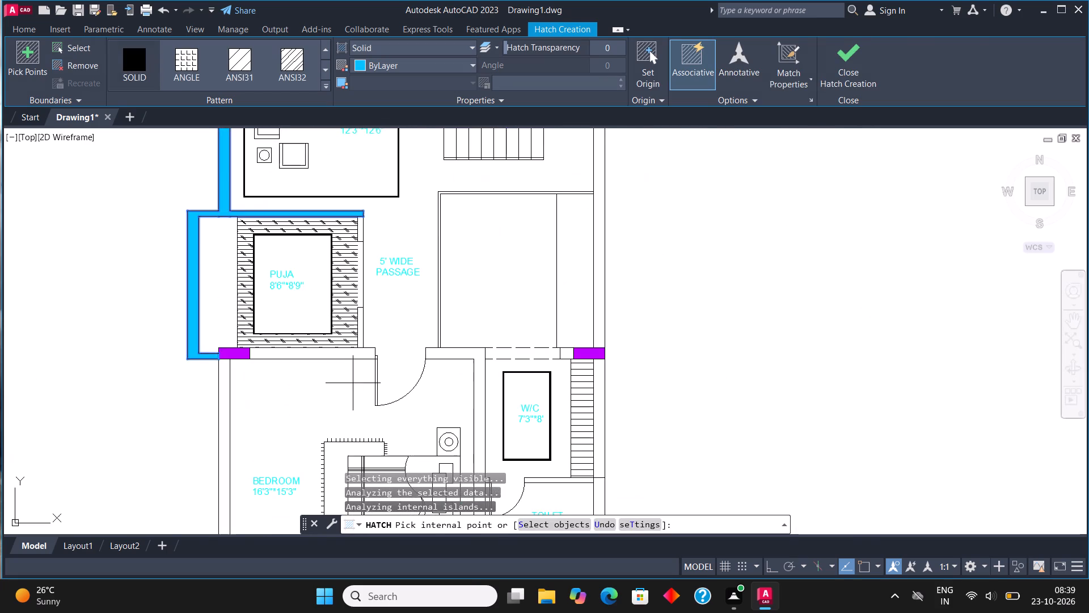
{"action": "scroll", "coordinate": [326, 354], "scroll_direction": "up", "scroll_amount": 1}
{"action": "left_click", "coordinate": [319, 355]}
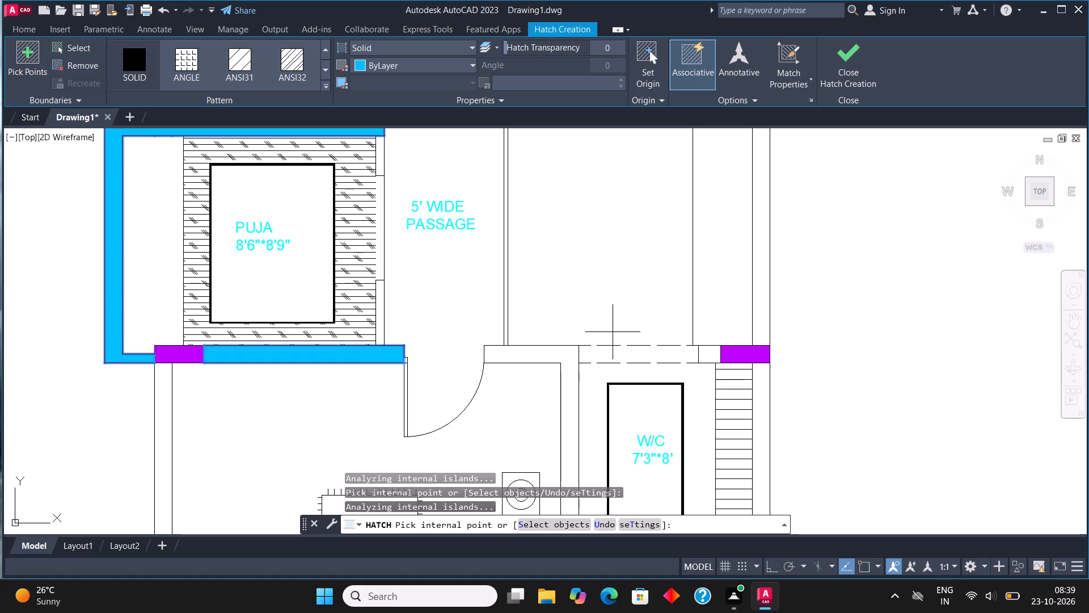
{"action": "left_click", "coordinate": [562, 351]}
{"action": "left_click", "coordinate": [690, 186]}
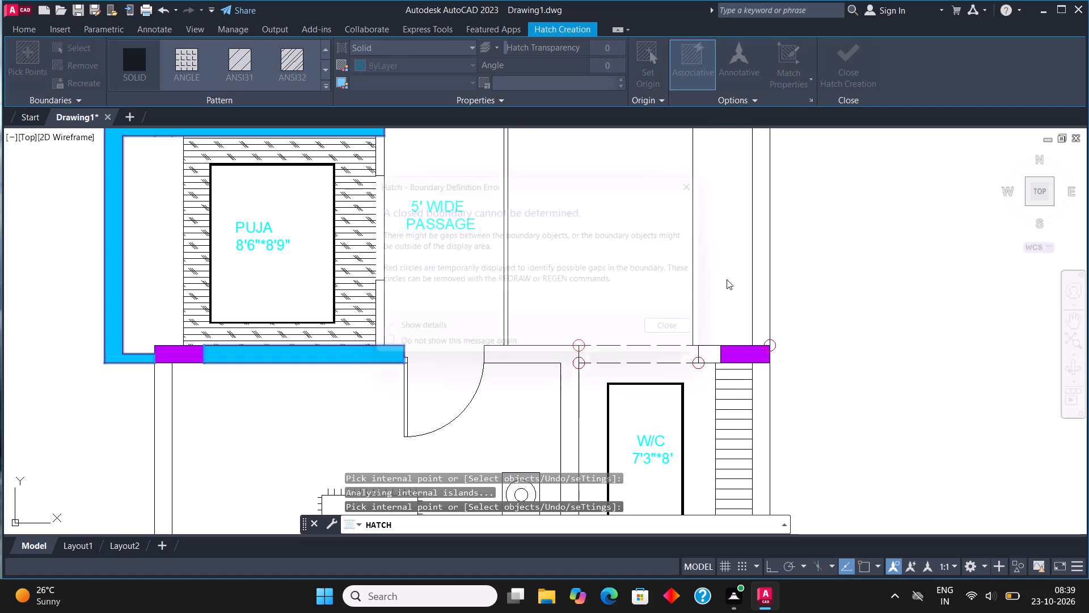
{"action": "left_click", "coordinate": [709, 356]}
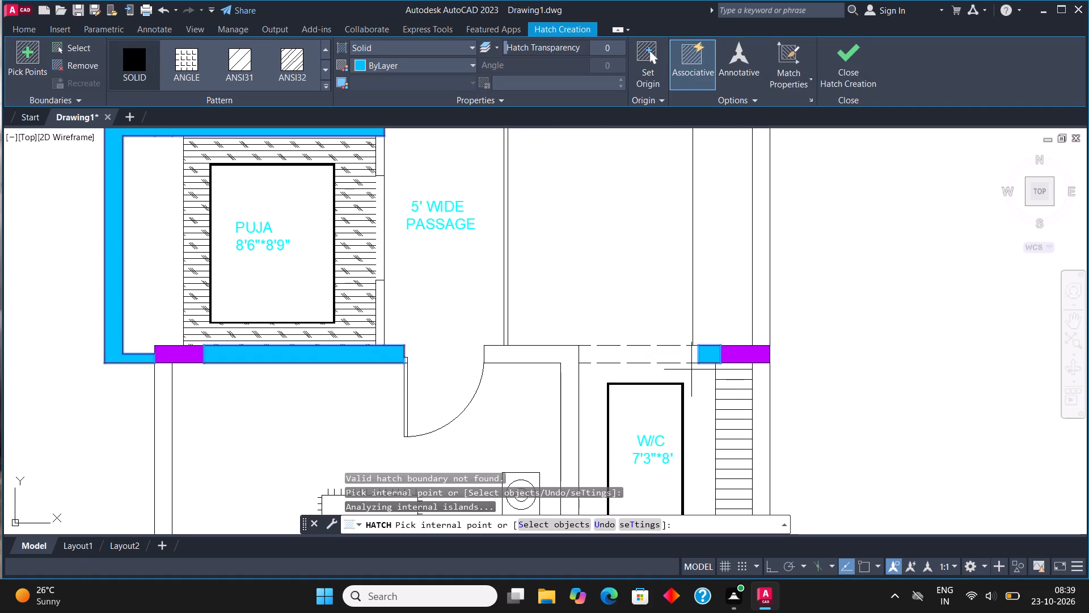
Fill the lower bedroom's bottom wall between corner column and window, and the bottom wall pieces on both sides of the toilet window.
{"action": "scroll", "coordinate": [677, 345], "scroll_direction": "down", "scroll_amount": 4}
{"action": "scroll", "coordinate": [657, 442], "scroll_direction": "up", "scroll_amount": 4}
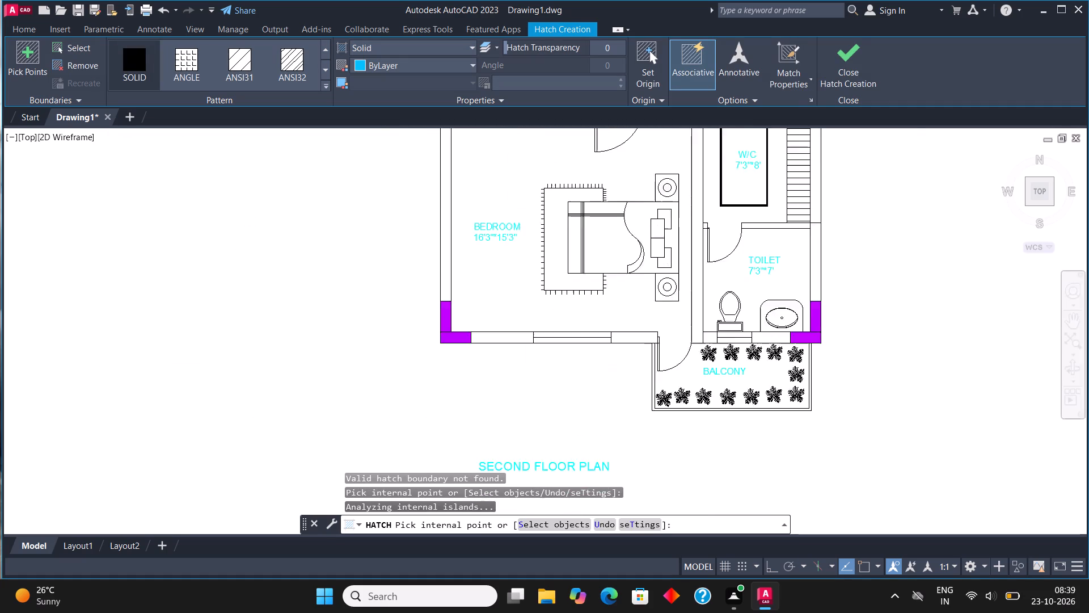
{"action": "left_click", "coordinate": [627, 288]}
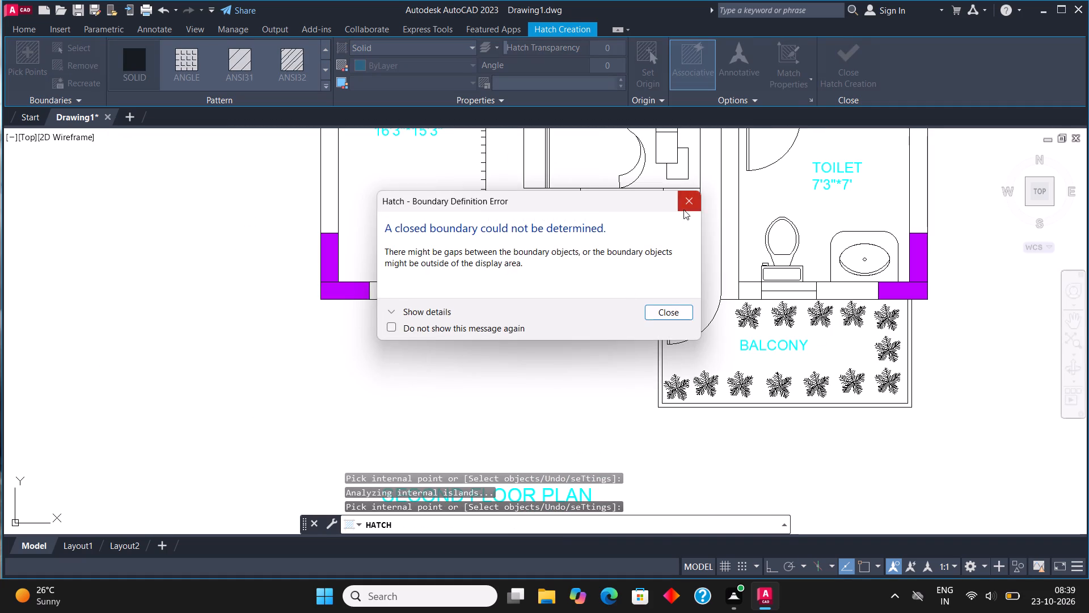
{"action": "left_click", "coordinate": [683, 209]}
{"action": "left_click", "coordinate": [420, 292]}
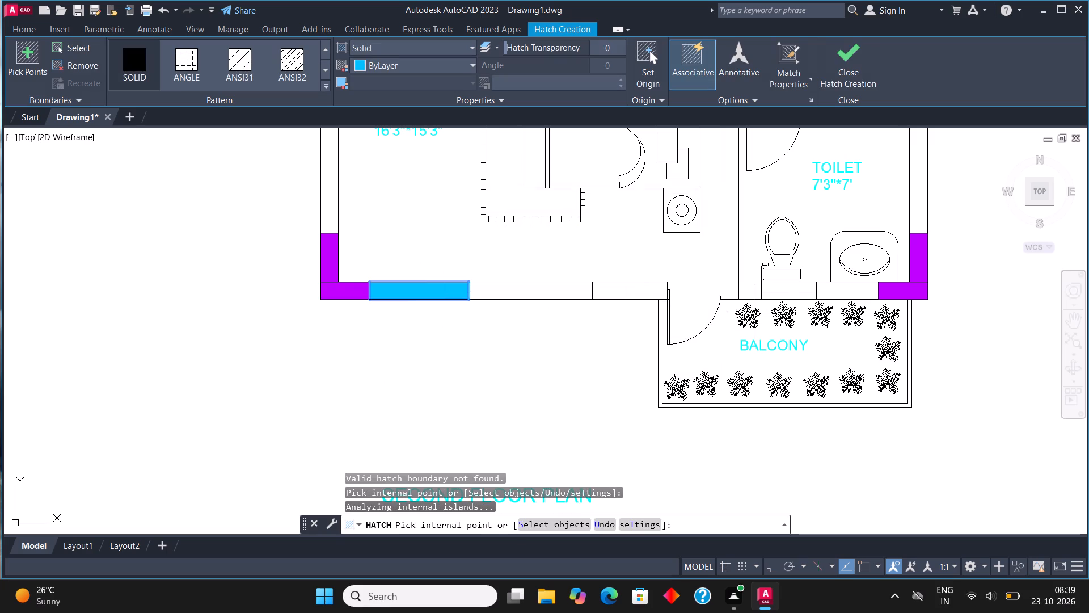
{"action": "left_click", "coordinate": [745, 286]}
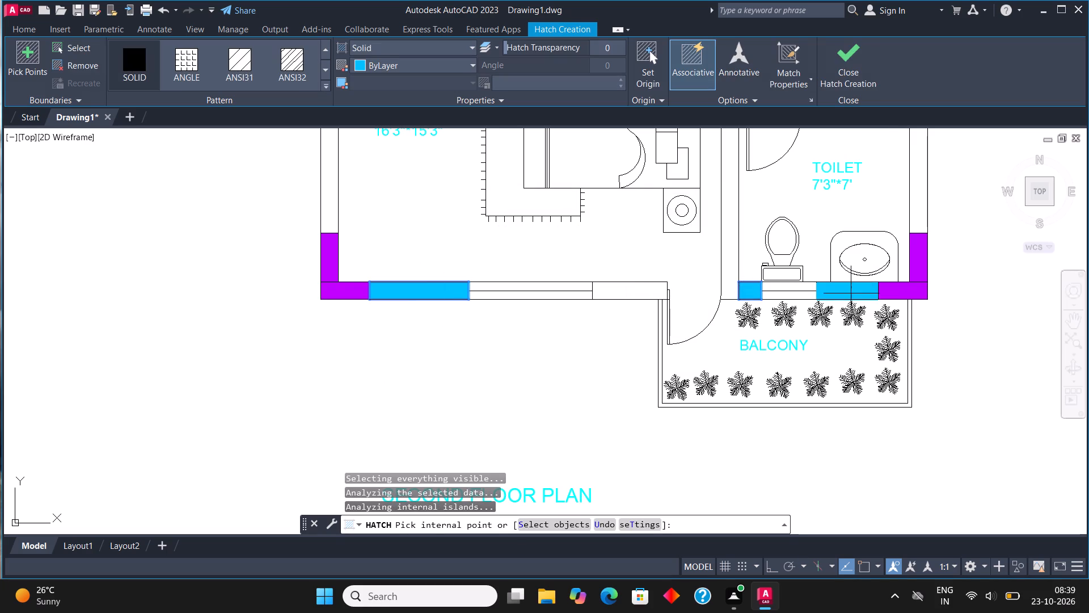
{"action": "left_click", "coordinate": [851, 293]}
Fill the lower toilet's outer wall above the corner column, try the wall between bedroom and toilet, and finish the hatch.
{"action": "scroll", "coordinate": [855, 344], "scroll_direction": "down", "scroll_amount": 1}
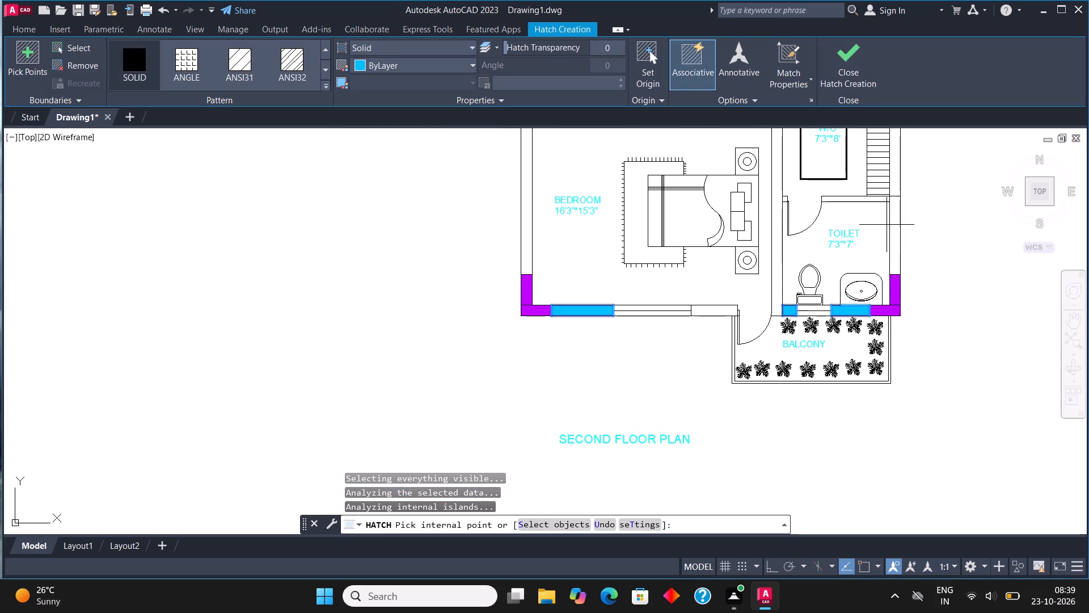
{"action": "left_click", "coordinate": [898, 228]}
{"action": "middle_click_drag", "start_coordinate": [855, 217], "coordinate": [839, 310]}
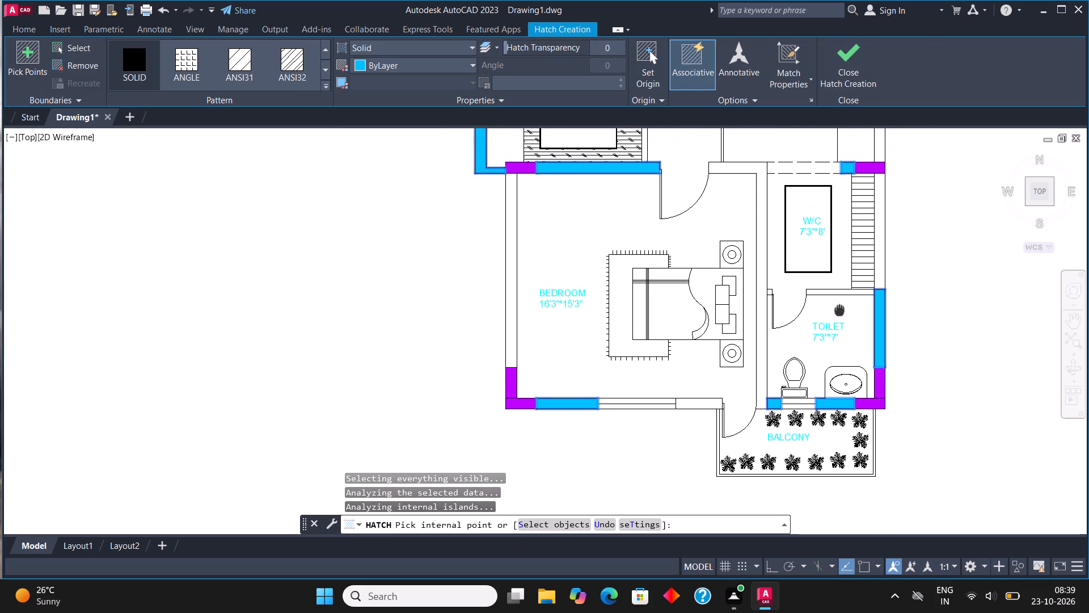
{"action": "left_click", "coordinate": [760, 322]}
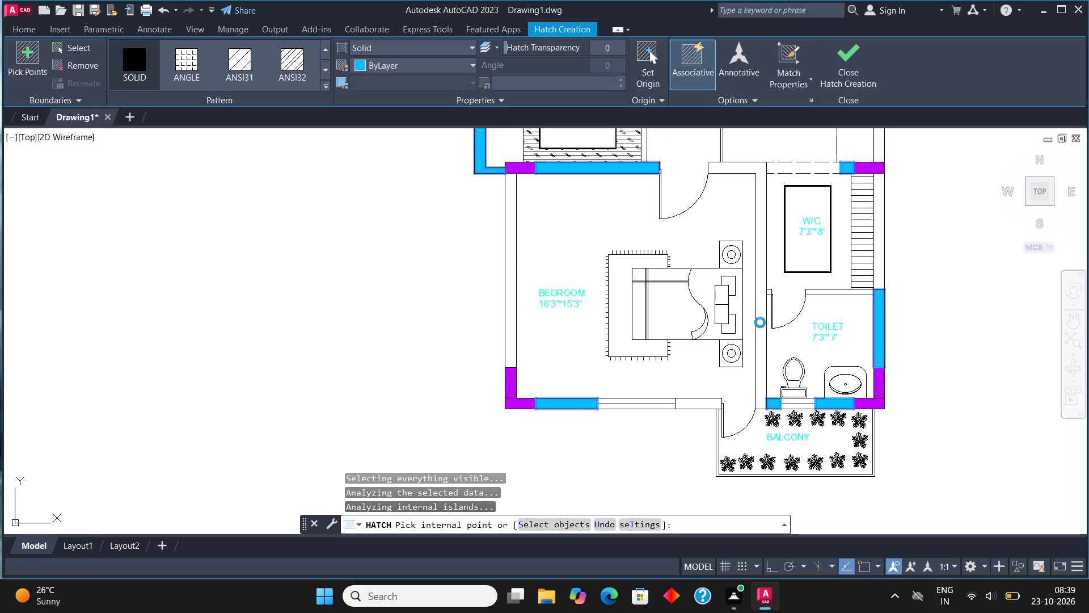
{"action": "left_click", "coordinate": [688, 188]}
{"action": "left_click", "coordinate": [859, 58]}
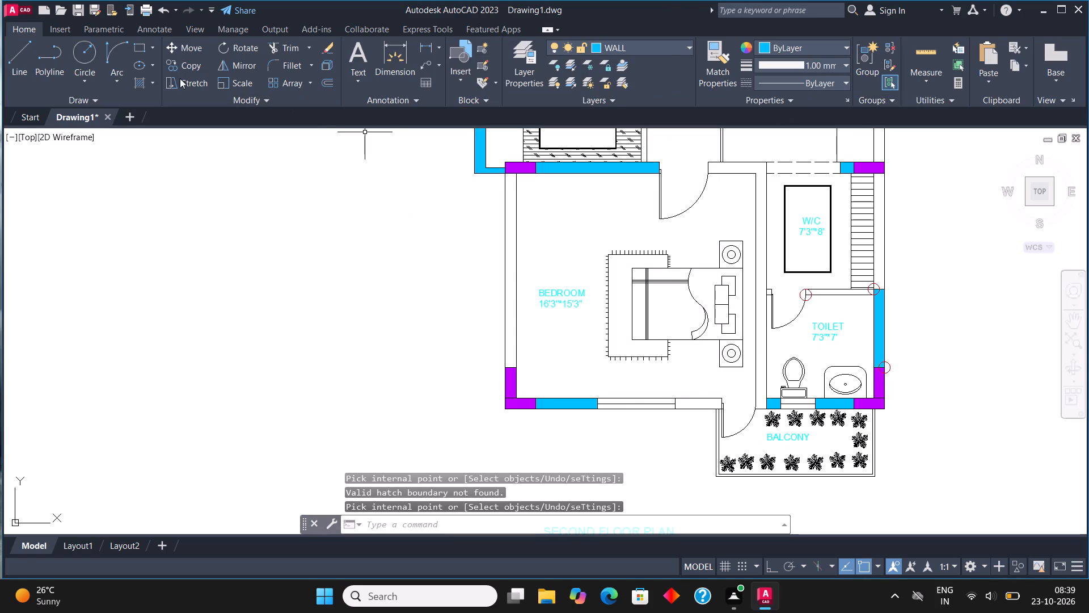
Draw a rectangle over the lower bedroom's left outer wall, from the bottom corner column up to the column beside the puja room.
{"action": "left_click", "coordinate": [145, 44]}
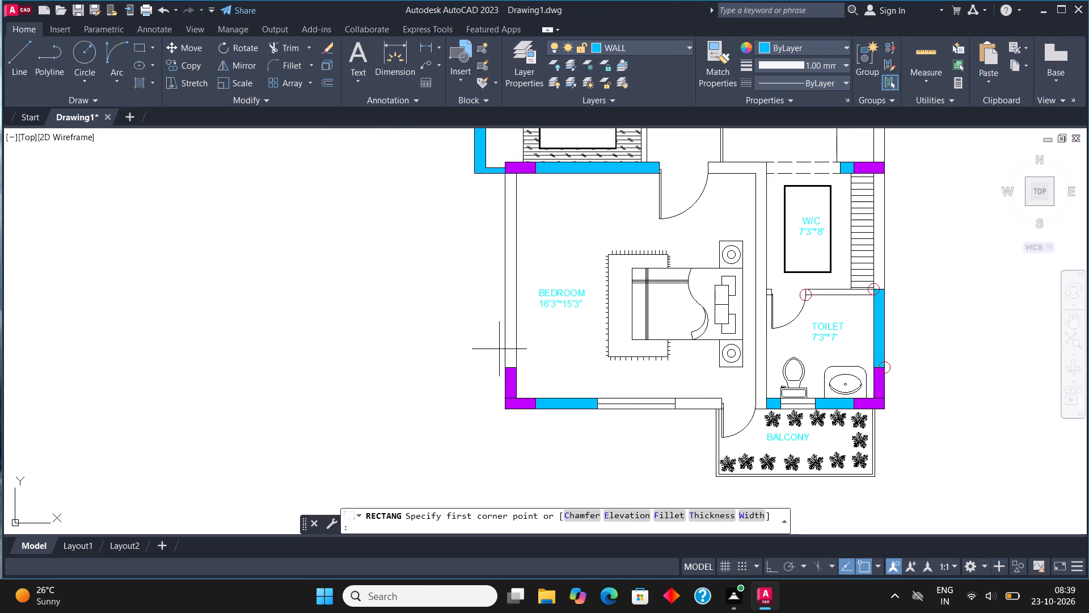
{"action": "left_click", "coordinate": [506, 366]}
{"action": "scroll", "coordinate": [509, 200], "scroll_direction": "up", "scroll_amount": 2}
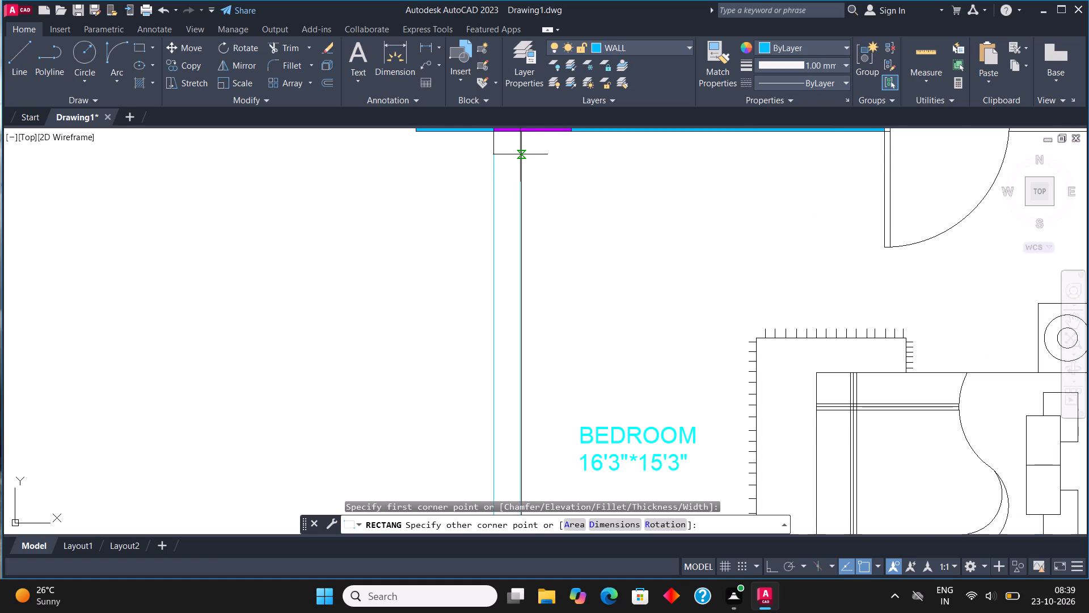
{"action": "left_click", "coordinate": [520, 137]}
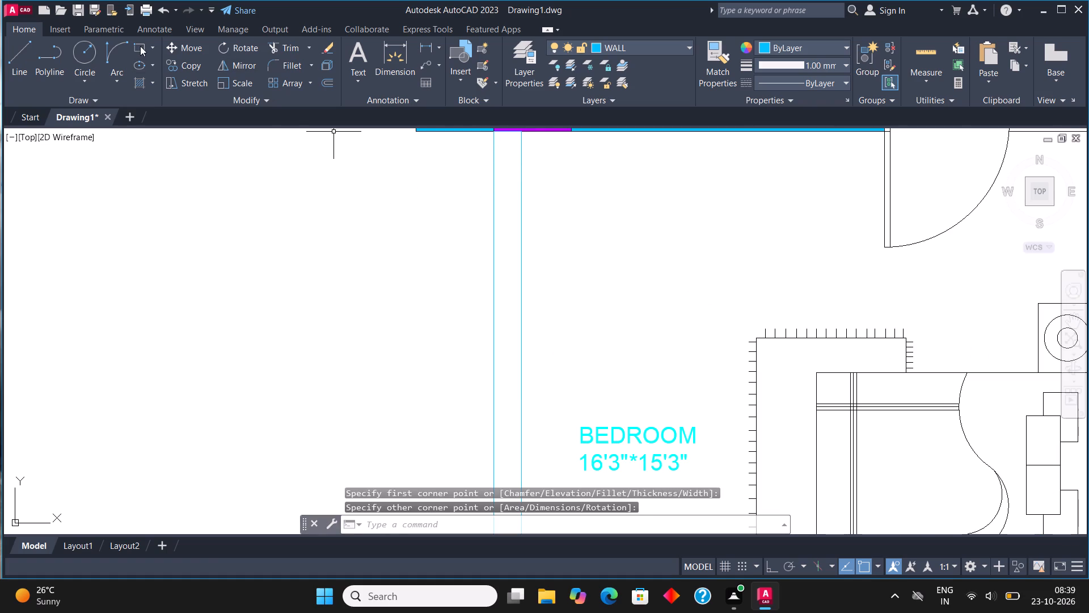
Draw a rectangle over the lower bedroom's bottom wall piece between the window and the balcony door.
{"action": "left_click", "coordinate": [140, 46]}
{"action": "scroll", "coordinate": [298, 127], "scroll_direction": "down", "scroll_amount": 2}
{"action": "middle_click_drag", "start_coordinate": [533, 397], "coordinate": [395, 229]}
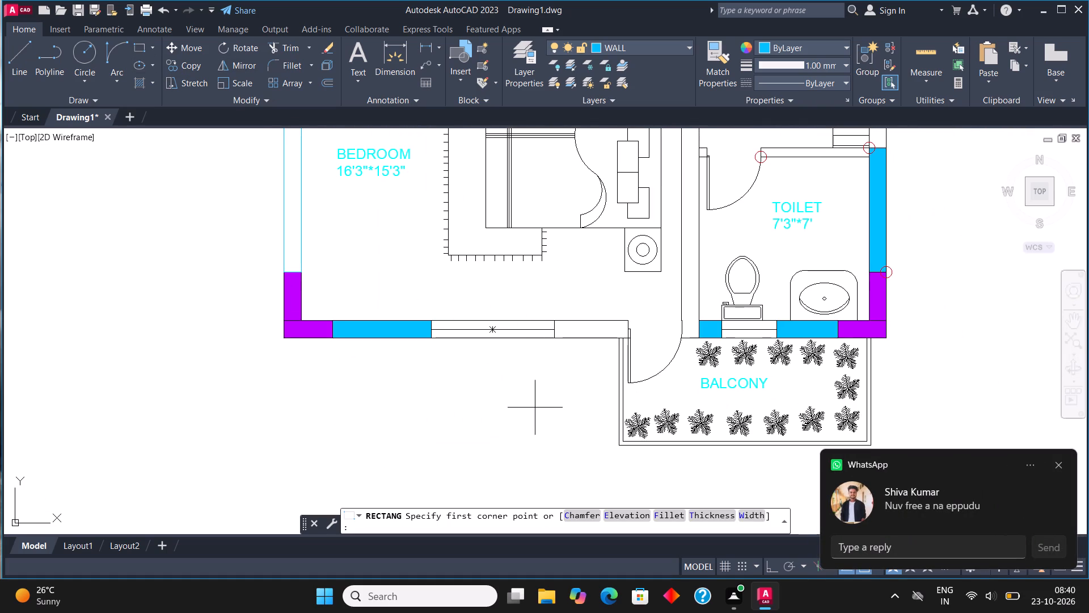
{"action": "scroll", "coordinate": [578, 346], "scroll_direction": "up", "scroll_amount": 1}
{"action": "left_click", "coordinate": [543, 332]}
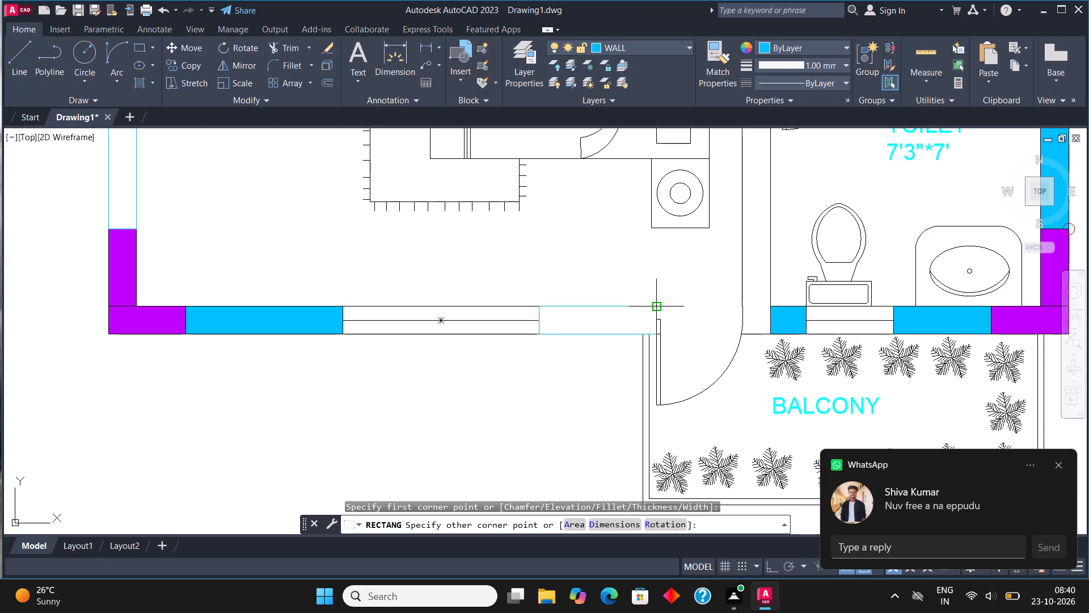
{"action": "left_click", "coordinate": [658, 305]}
Draw a rectangle over the wall separating the lower bedroom from the toilet and W/C, from the balcony side up to the passage wall.
{"action": "left_click", "coordinate": [134, 46]}
{"action": "scroll", "coordinate": [235, 196], "scroll_direction": "down", "scroll_amount": 1}
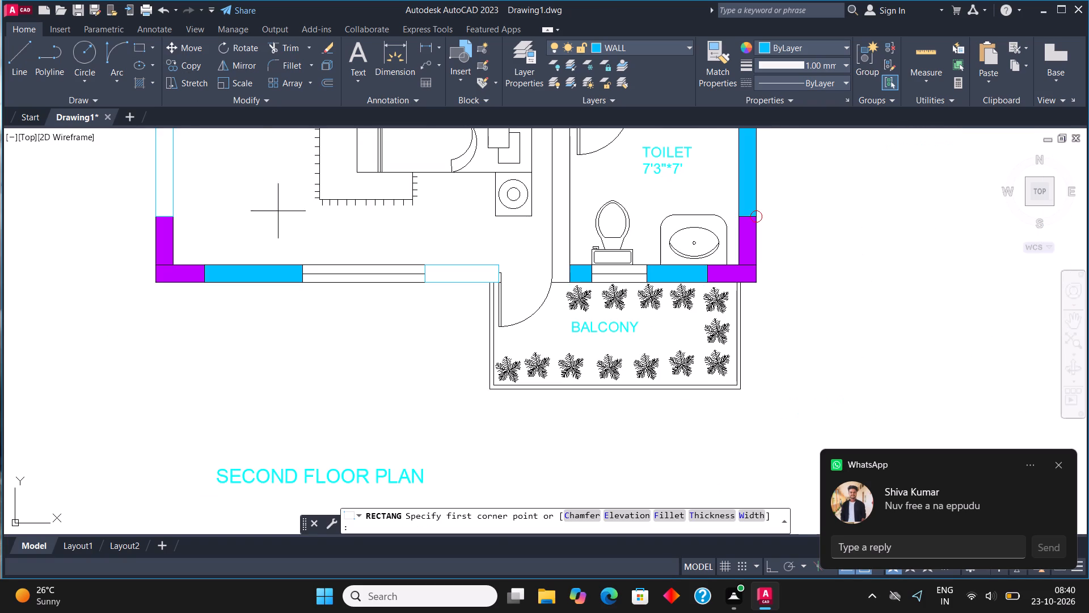
{"action": "scroll", "coordinate": [602, 291], "scroll_direction": "up", "scroll_amount": 2}
{"action": "left_click", "coordinate": [518, 265]}
{"action": "scroll", "coordinate": [519, 292], "scroll_direction": "down", "scroll_amount": 1}
{"action": "middle_click_drag", "start_coordinate": [520, 221], "coordinate": [526, 394]}
{"action": "middle_click_drag", "start_coordinate": [503, 217], "coordinate": [501, 393]}
{"action": "scroll", "coordinate": [500, 304], "scroll_direction": "down", "scroll_amount": 3}
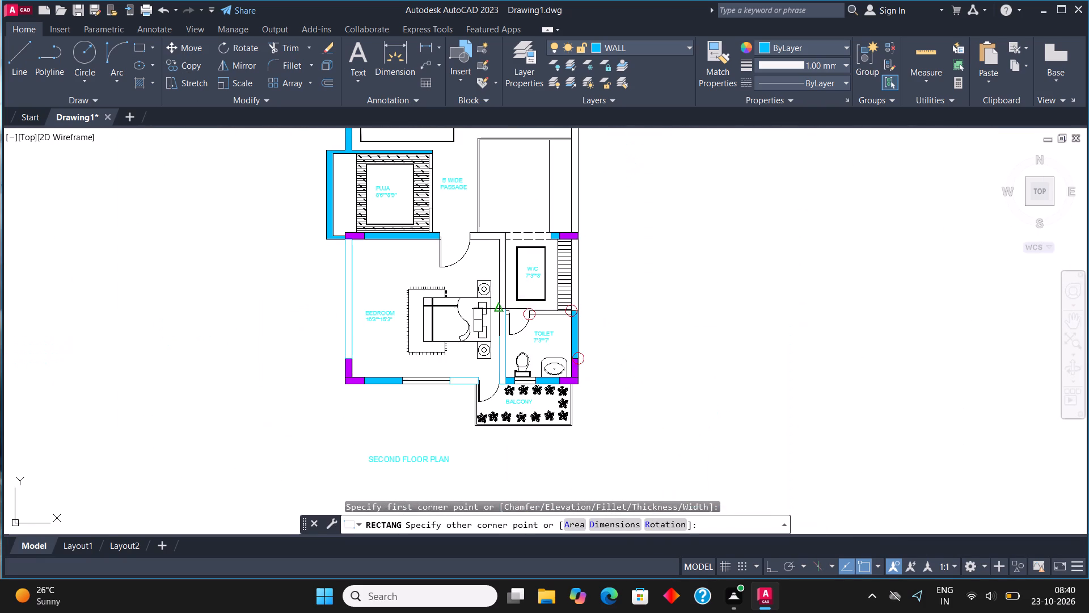
{"action": "scroll", "coordinate": [500, 223], "scroll_direction": "up", "scroll_amount": 3}
{"action": "left_click", "coordinate": [486, 285]}
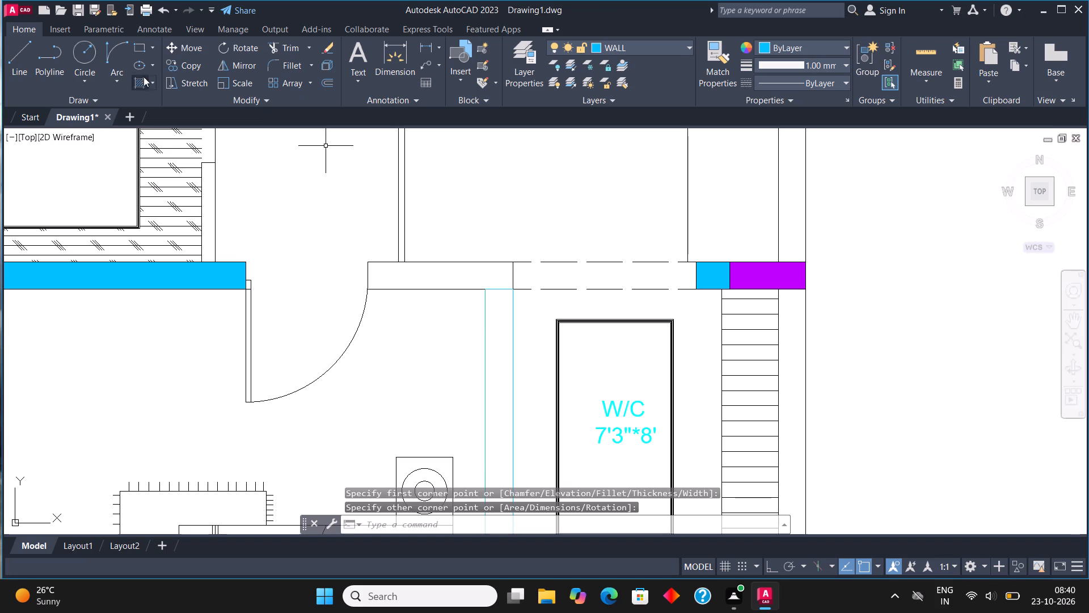
Draw a rectangle over the lower bedroom's top wall piece between its door and the dashed opening above the W/C.
{"action": "left_click", "coordinate": [136, 43]}
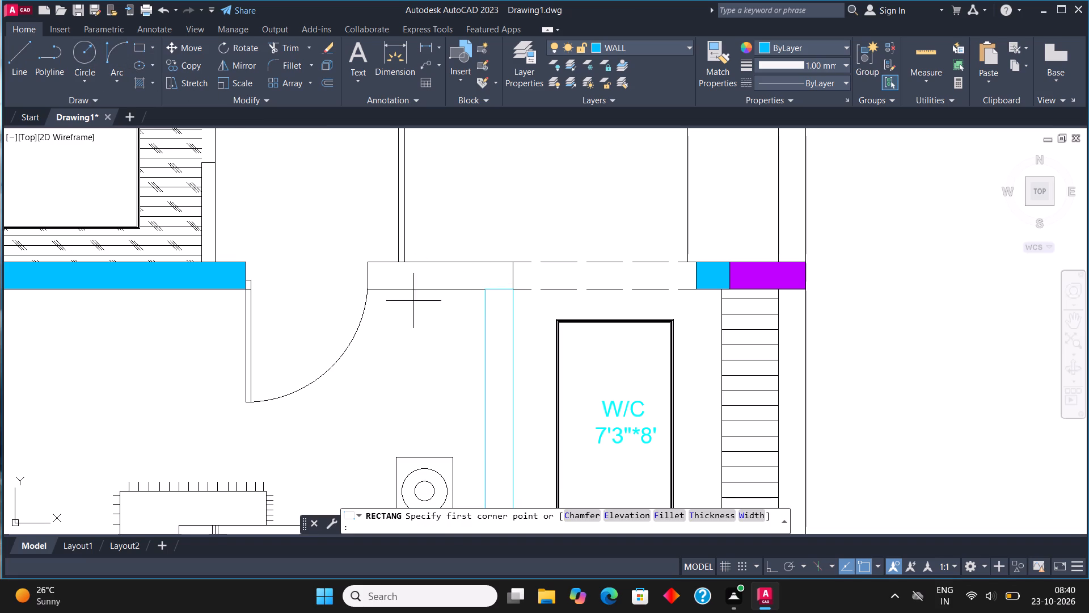
{"action": "left_click", "coordinate": [368, 294]}
{"action": "left_click", "coordinate": [508, 263]}
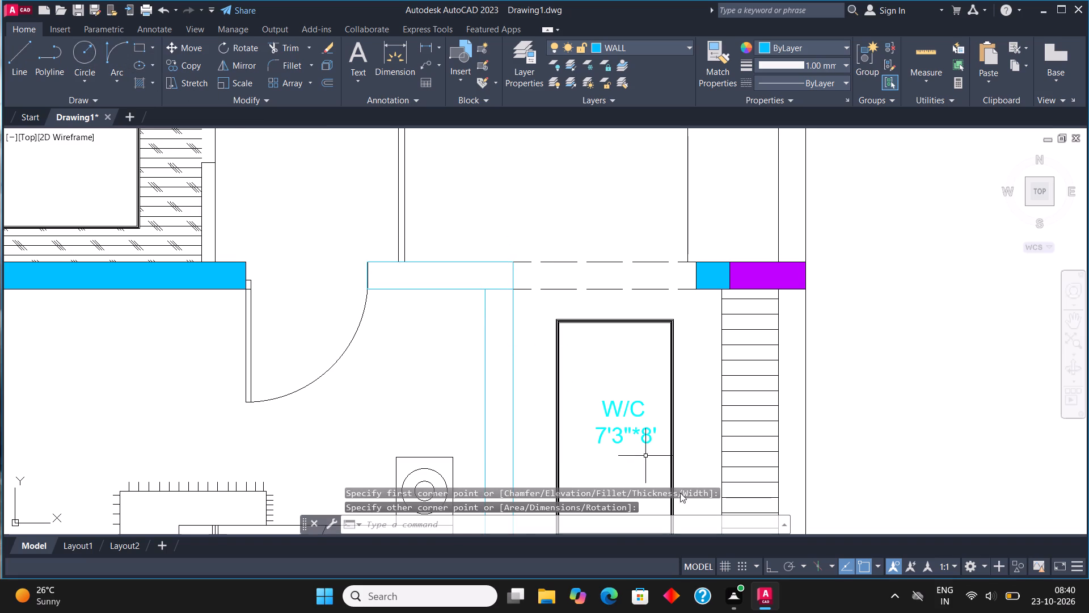
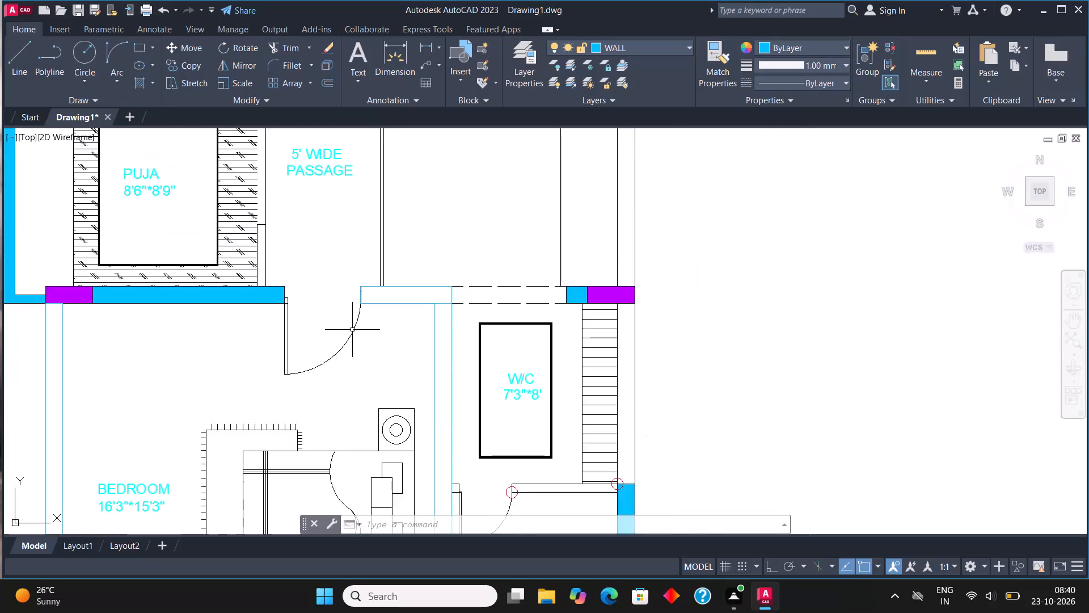
Fill the lower bedroom's top wall piece and the wall separating it from the toilet and W/C with solid hatching.
{"action": "middle_click_drag", "start_coordinate": [294, 278], "coordinate": [331, 299]}
{"action": "scroll", "coordinate": [386, 333], "scroll_direction": "up", "scroll_amount": 2}
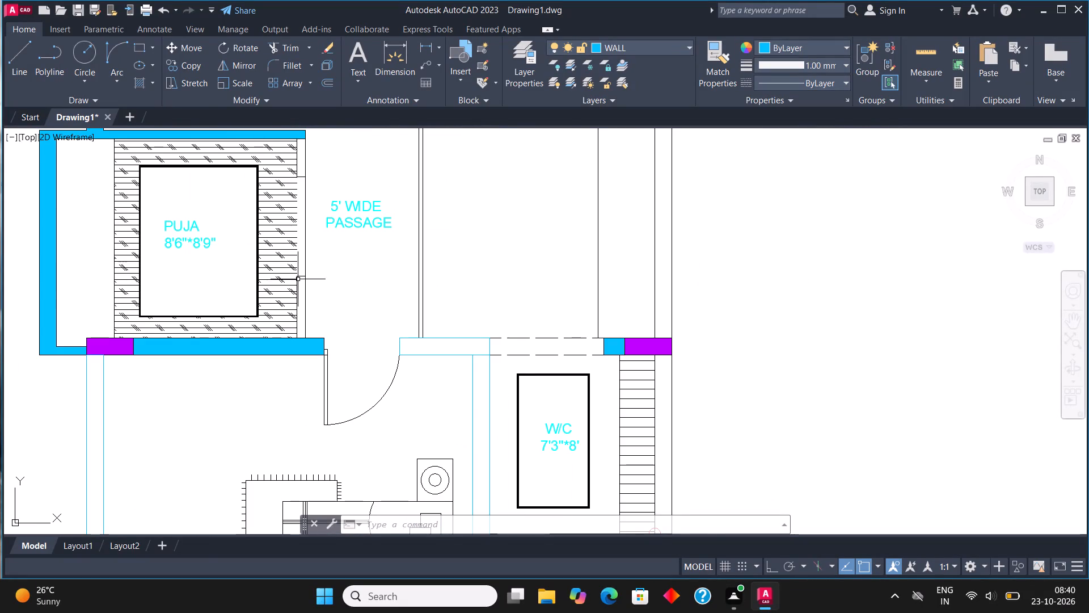
{"action": "key", "text": "h"}
{"action": "key", "text": "Return"}
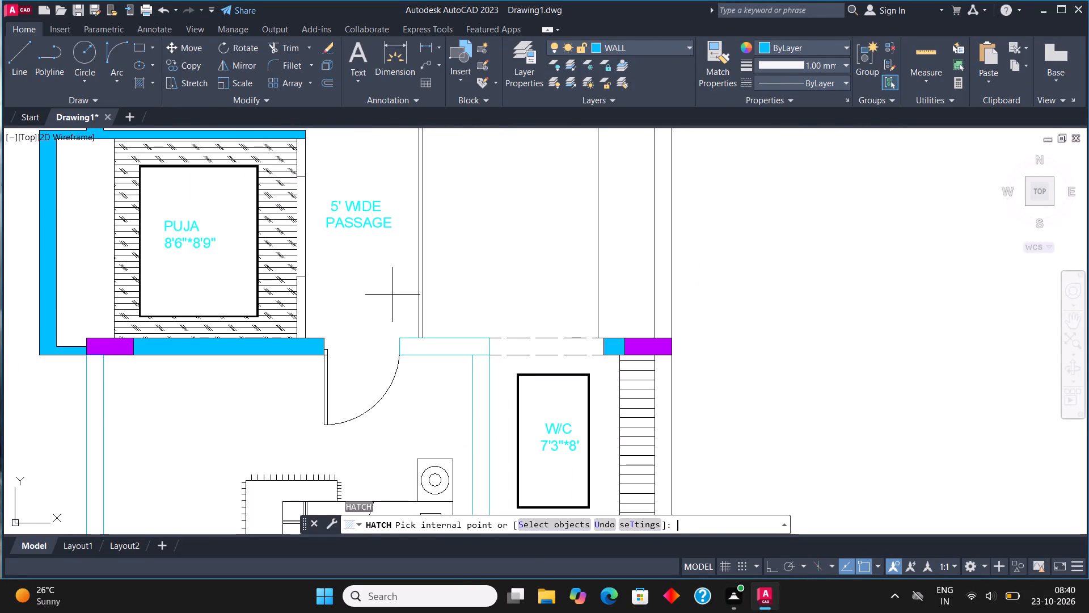
{"action": "left_click", "coordinate": [467, 350]}
{"action": "left_click", "coordinate": [491, 382]}
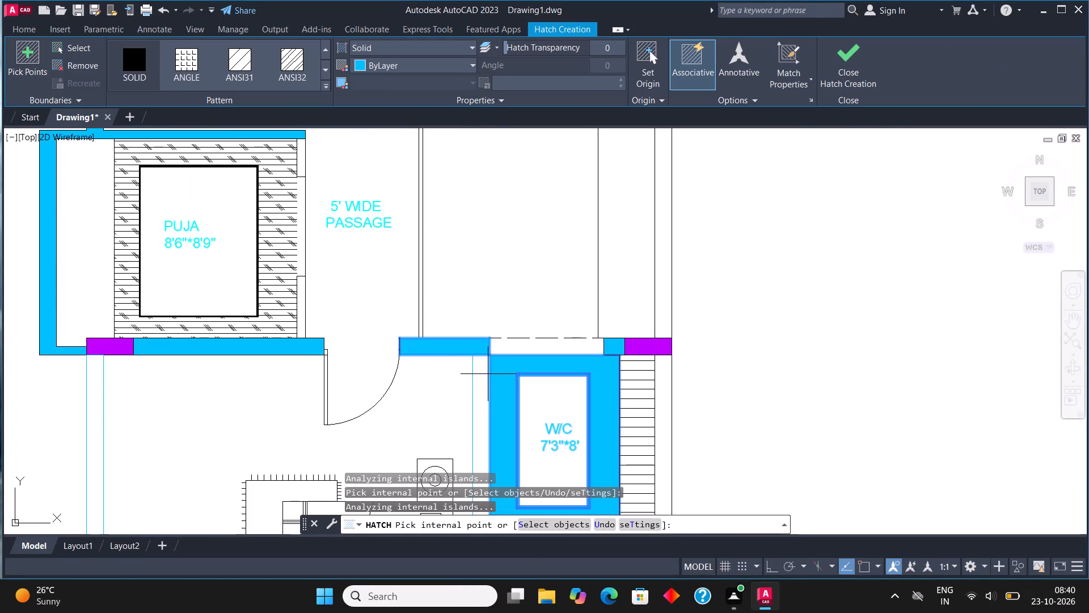
{"action": "key", "text": "ctrl+z"}
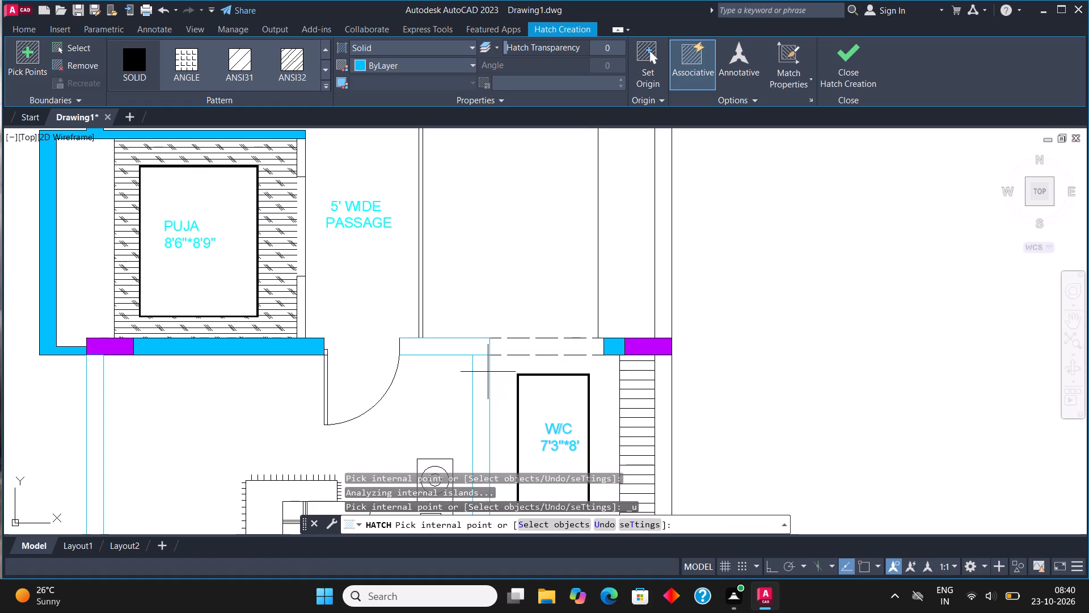
{"action": "left_click", "coordinate": [483, 374]}
{"action": "left_click", "coordinate": [475, 340]}
{"action": "scroll", "coordinate": [504, 308], "scroll_direction": "down", "scroll_amount": 3}
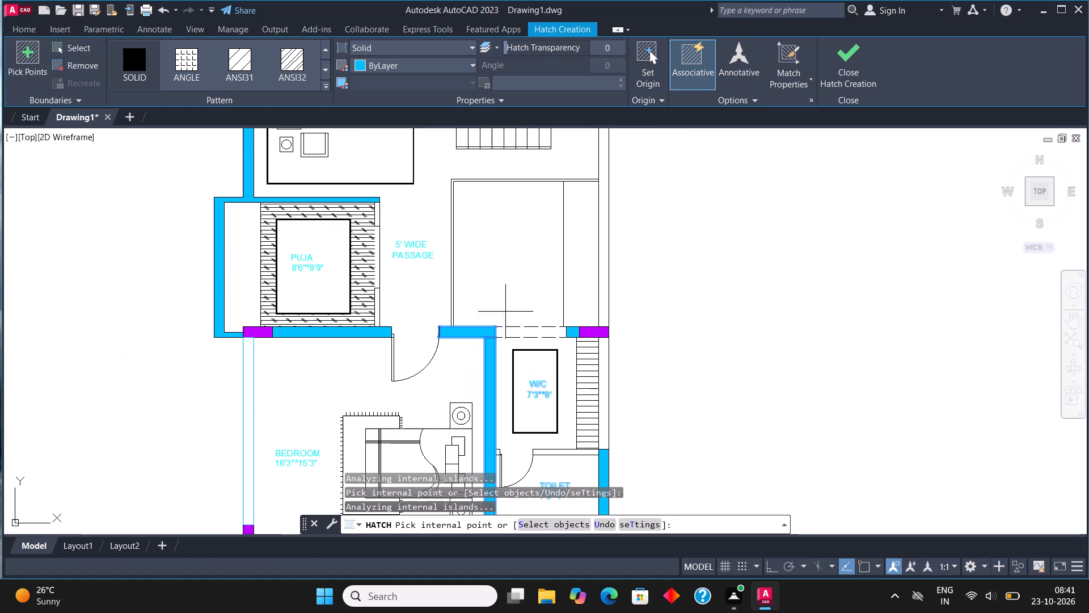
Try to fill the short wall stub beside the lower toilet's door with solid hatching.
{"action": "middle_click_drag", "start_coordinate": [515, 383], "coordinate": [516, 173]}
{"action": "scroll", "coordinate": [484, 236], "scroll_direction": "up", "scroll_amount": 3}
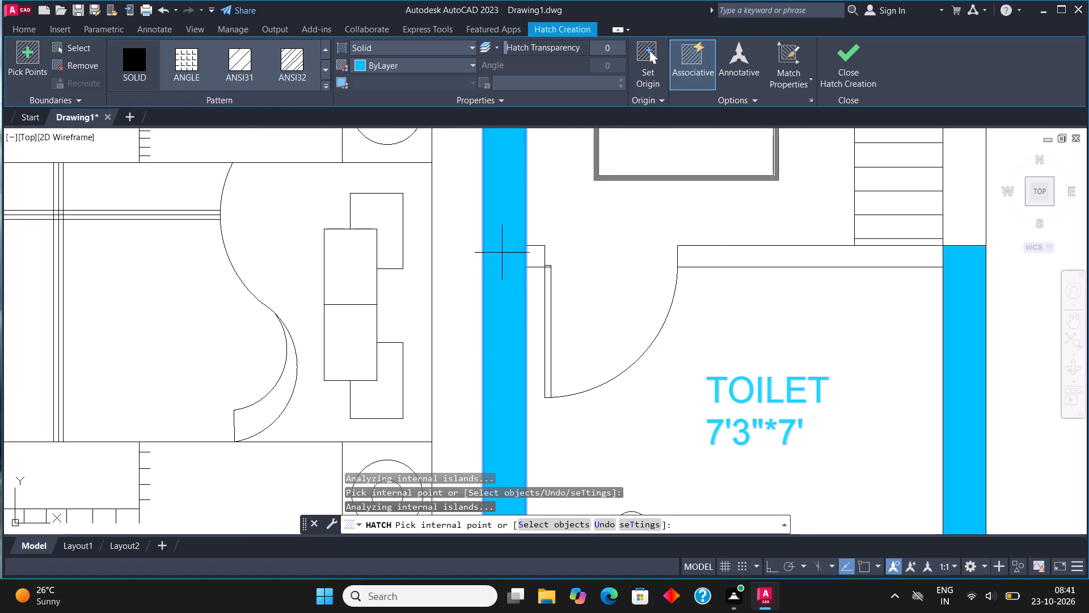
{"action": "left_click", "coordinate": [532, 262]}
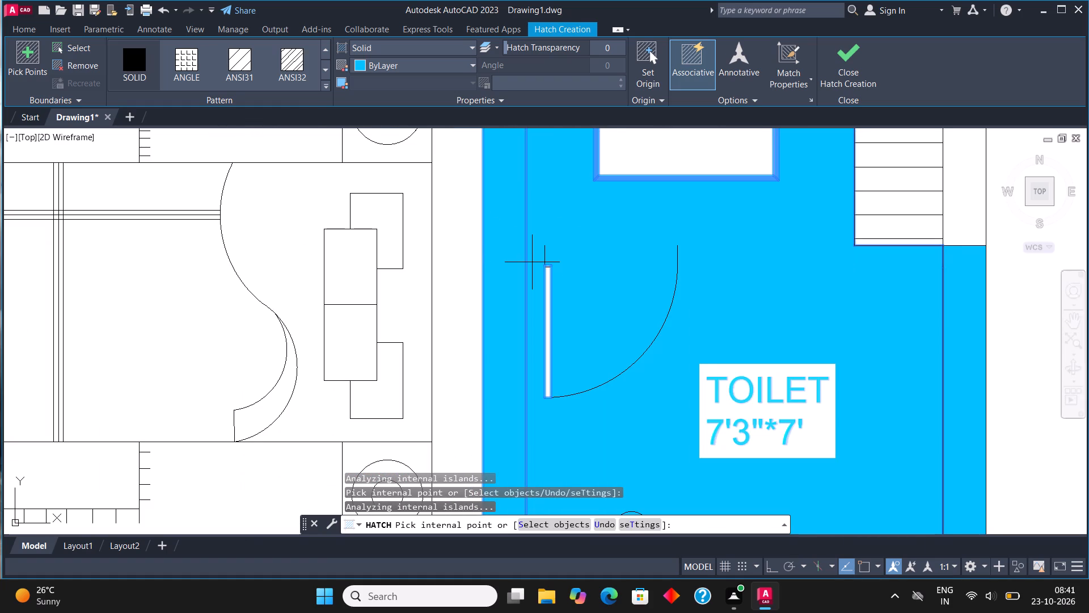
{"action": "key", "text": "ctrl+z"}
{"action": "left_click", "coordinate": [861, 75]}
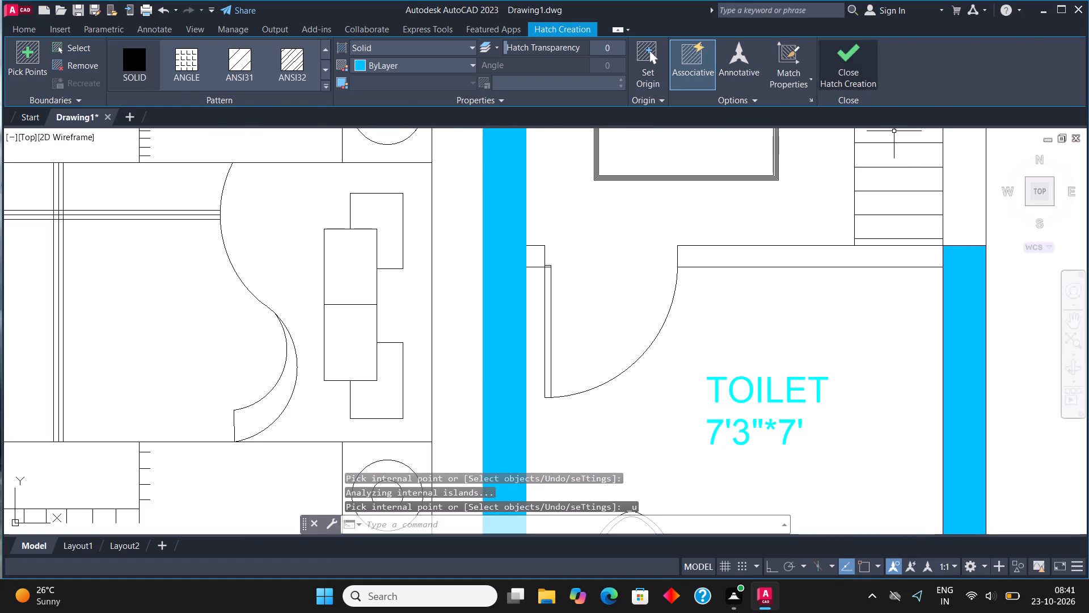
Draw a rectangle over the wall between the lower toilet and W/C, from the outer wall to the door opening.
{"action": "middle_click_drag", "start_coordinate": [673, 317], "coordinate": [412, 342]}
{"action": "scroll", "coordinate": [412, 342], "scroll_direction": "up", "scroll_amount": 1}
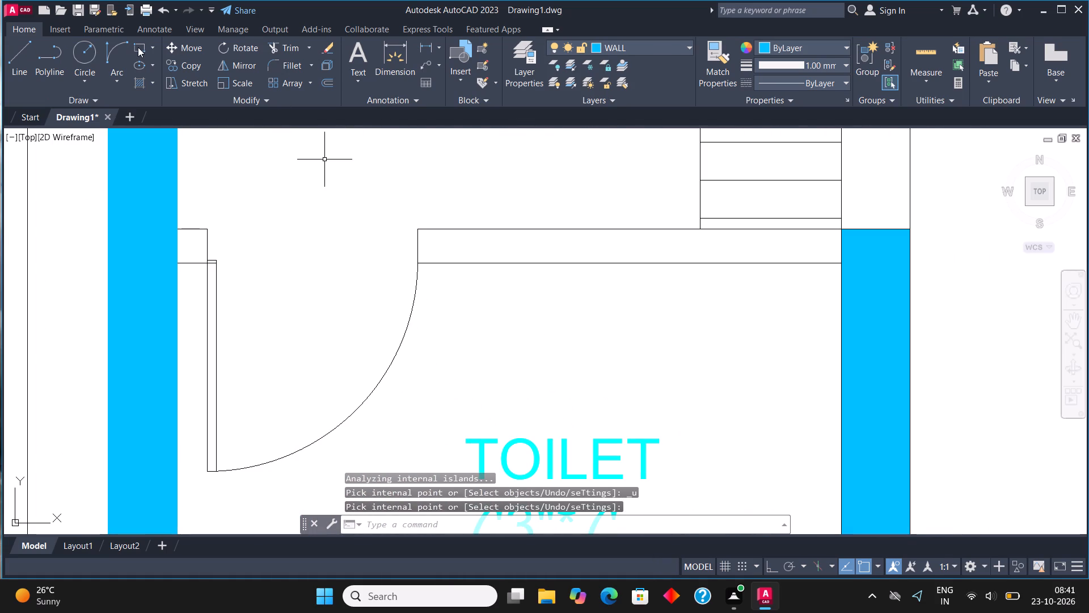
{"action": "left_click", "coordinate": [138, 47]}
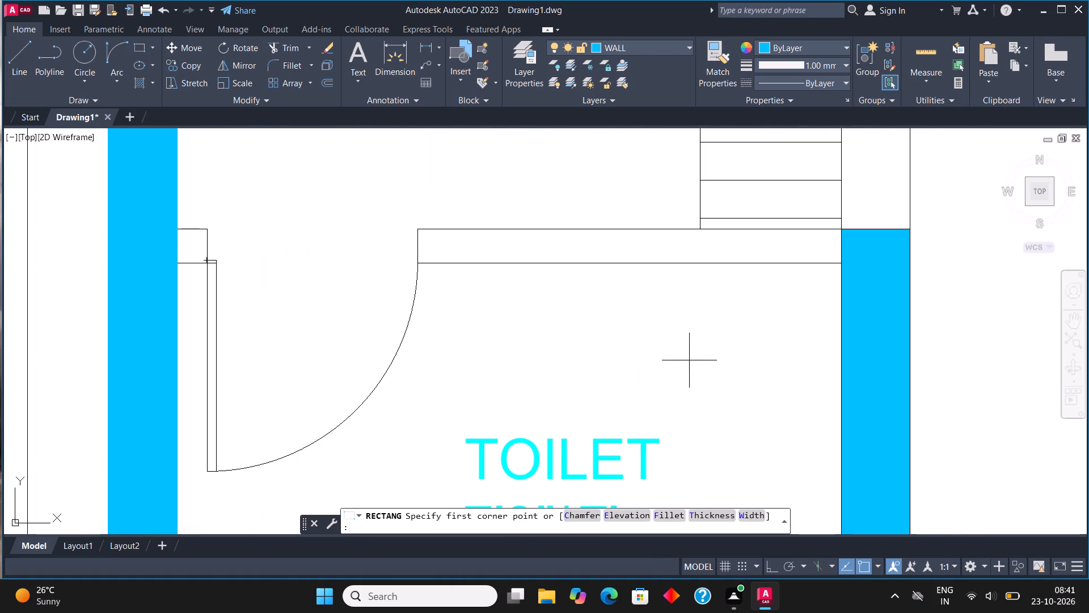
{"action": "left_click", "coordinate": [840, 262]}
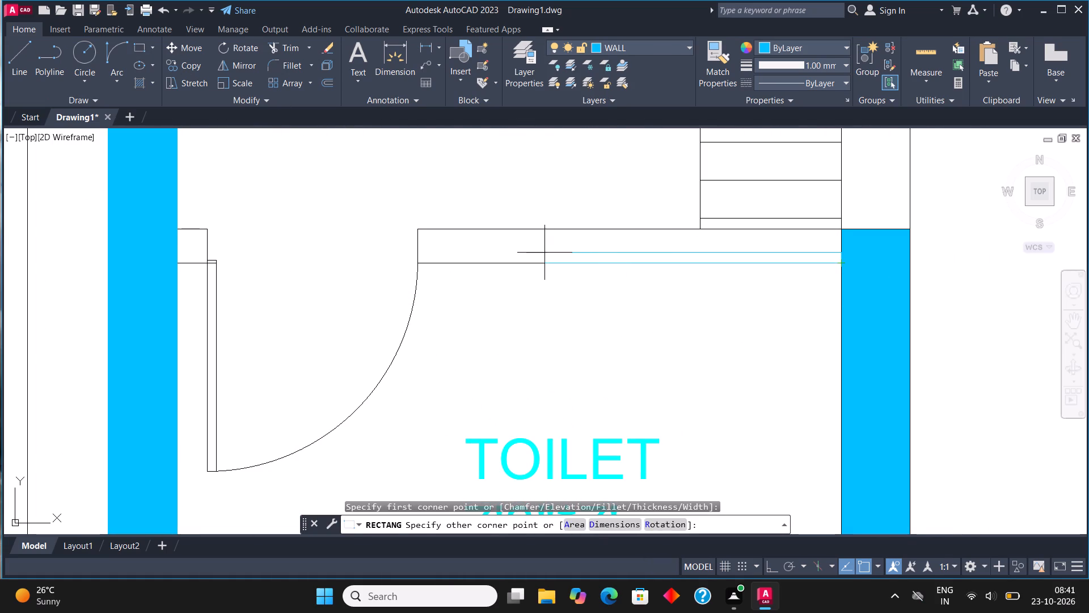
{"action": "left_click", "coordinate": [417, 229]}
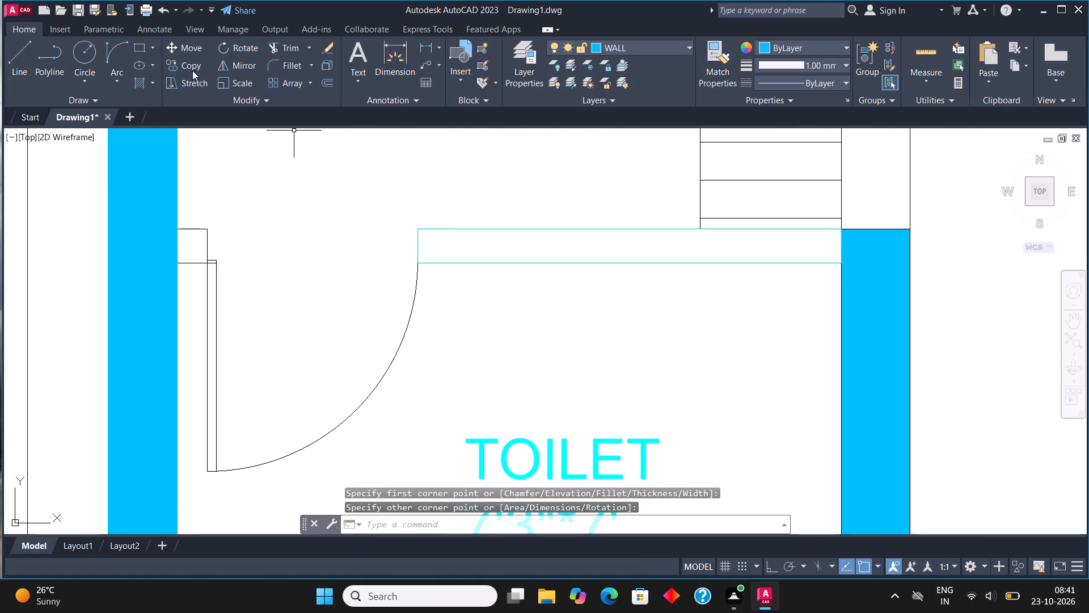
Draw a rectangle over the short wall stub between the bedroom wall and the lower toilet's door.
{"action": "left_click", "coordinate": [140, 46]}
{"action": "left_click", "coordinate": [179, 263]}
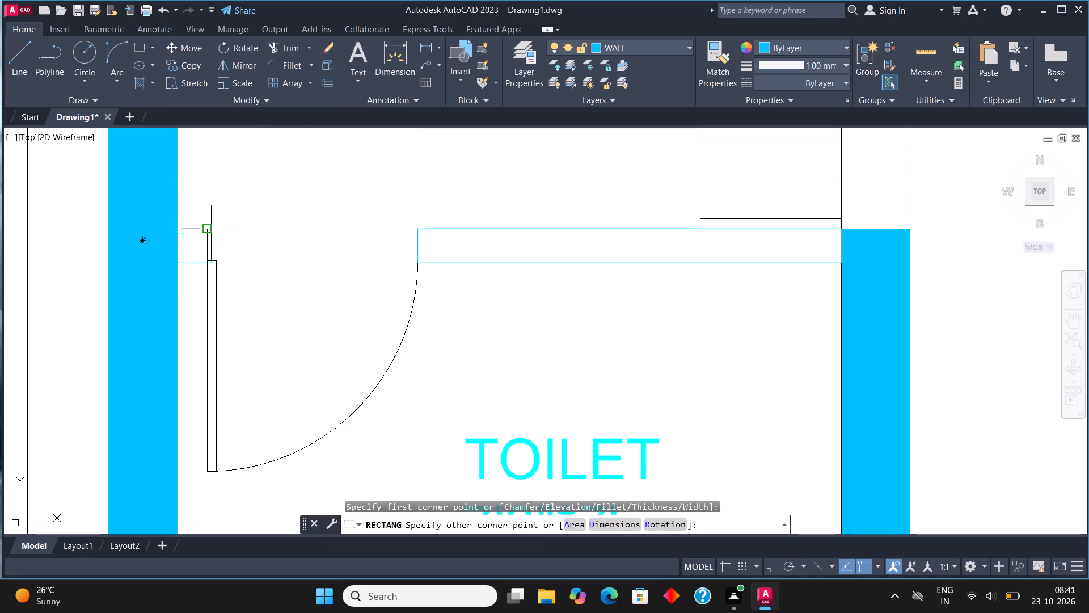
{"action": "left_click", "coordinate": [210, 228]}
Draw a rectangle over the outer wall beside the lower W/C, from the toilet's hatched wall up to the column.
{"action": "scroll", "coordinate": [500, 221], "scroll_direction": "down", "scroll_amount": 5}
{"action": "scroll", "coordinate": [529, 278], "scroll_direction": "up", "scroll_amount": 2}
{"action": "middle_click_drag", "start_coordinate": [532, 281], "coordinate": [610, 334]}
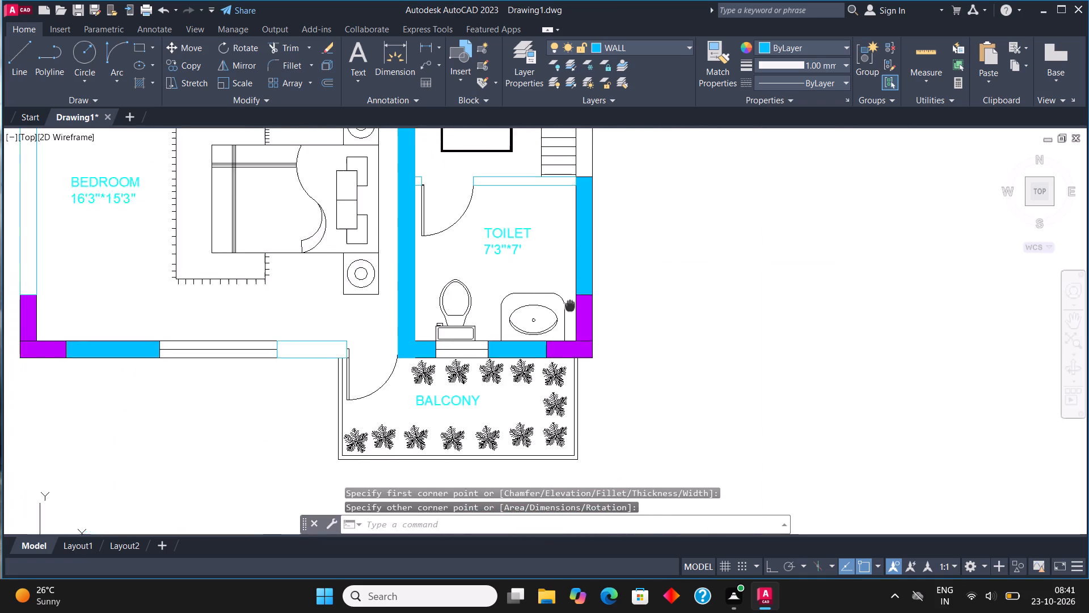
{"action": "middle_click_drag", "start_coordinate": [610, 334], "coordinate": [621, 342]}
{"action": "scroll", "coordinate": [621, 342], "scroll_direction": "up", "scroll_amount": 1}
{"action": "scroll", "coordinate": [559, 350], "scroll_direction": "down", "scroll_amount": 3}
{"action": "middle_click_drag", "start_coordinate": [515, 313], "coordinate": [519, 401]}
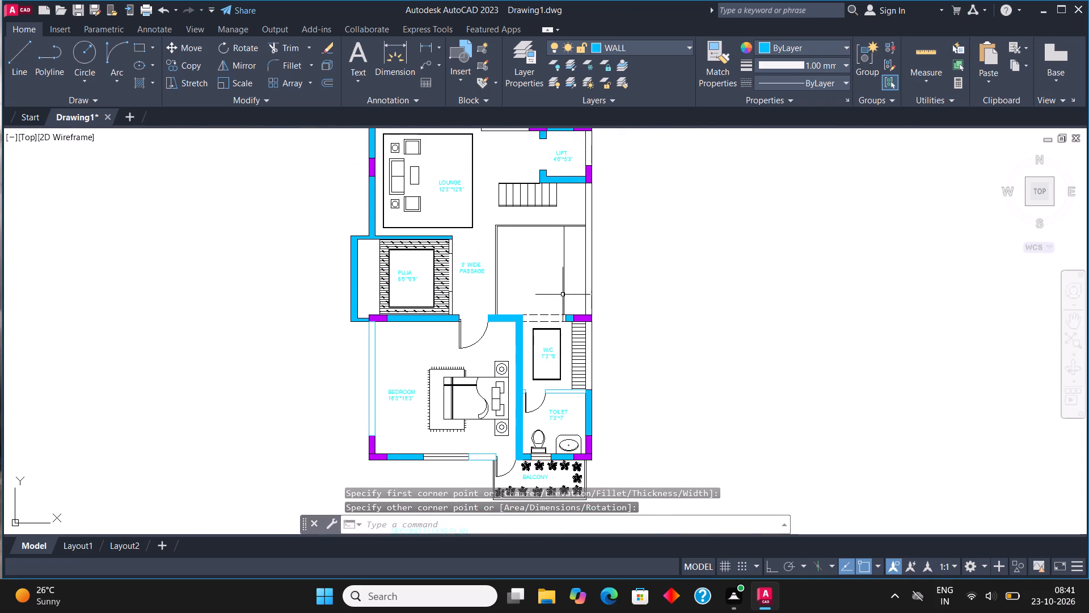
{"action": "middle_click_drag", "start_coordinate": [593, 259], "coordinate": [566, 299]}
{"action": "scroll", "coordinate": [595, 417], "scroll_direction": "up", "scroll_amount": 2}
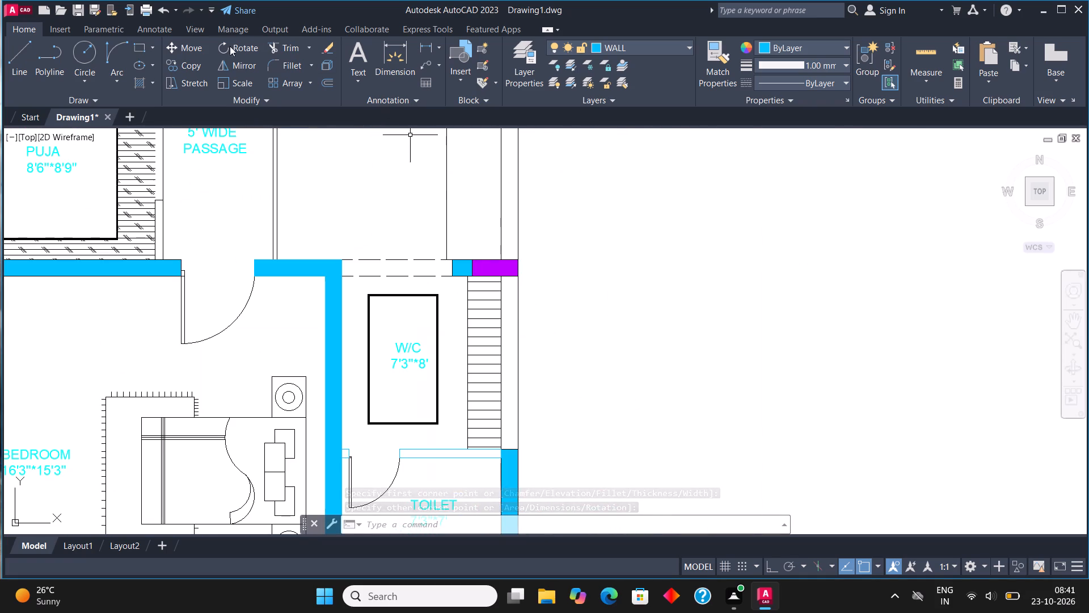
{"action": "left_click", "coordinate": [138, 47]}
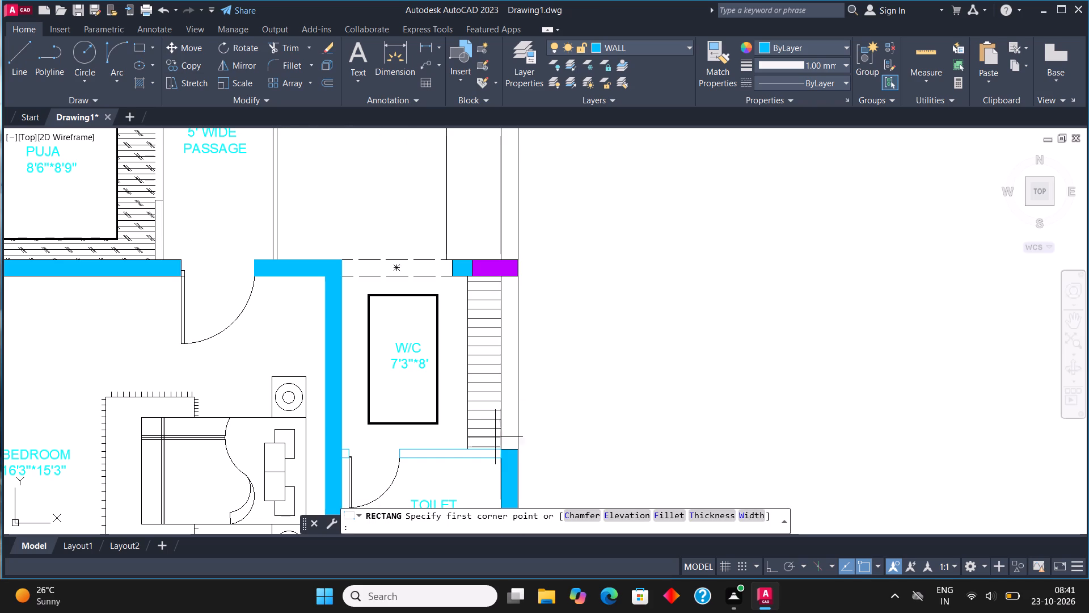
{"action": "left_click", "coordinate": [504, 447]}
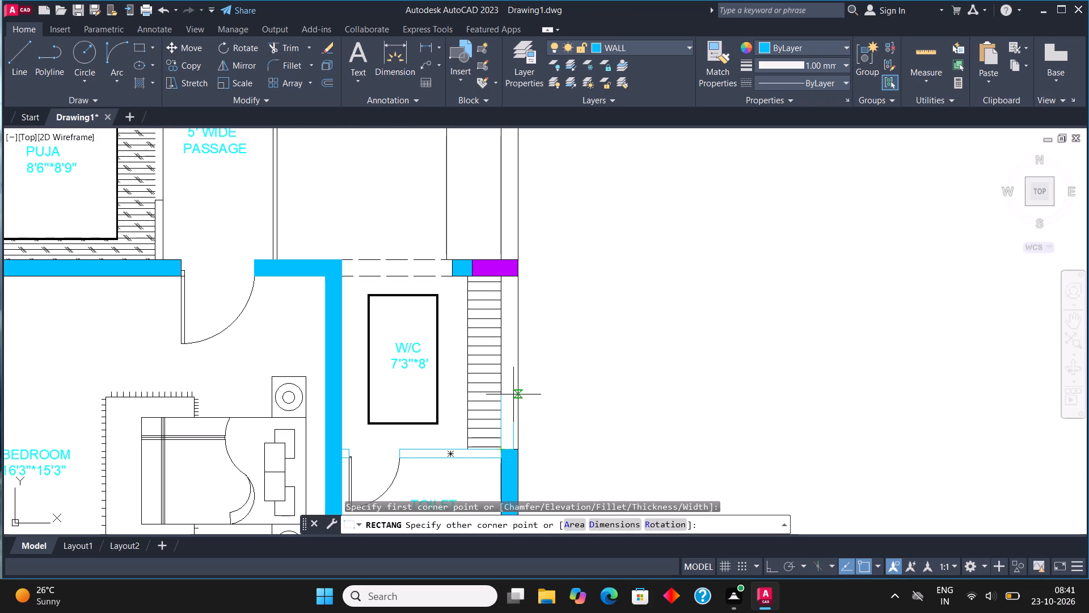
{"action": "left_click", "coordinate": [520, 280]}
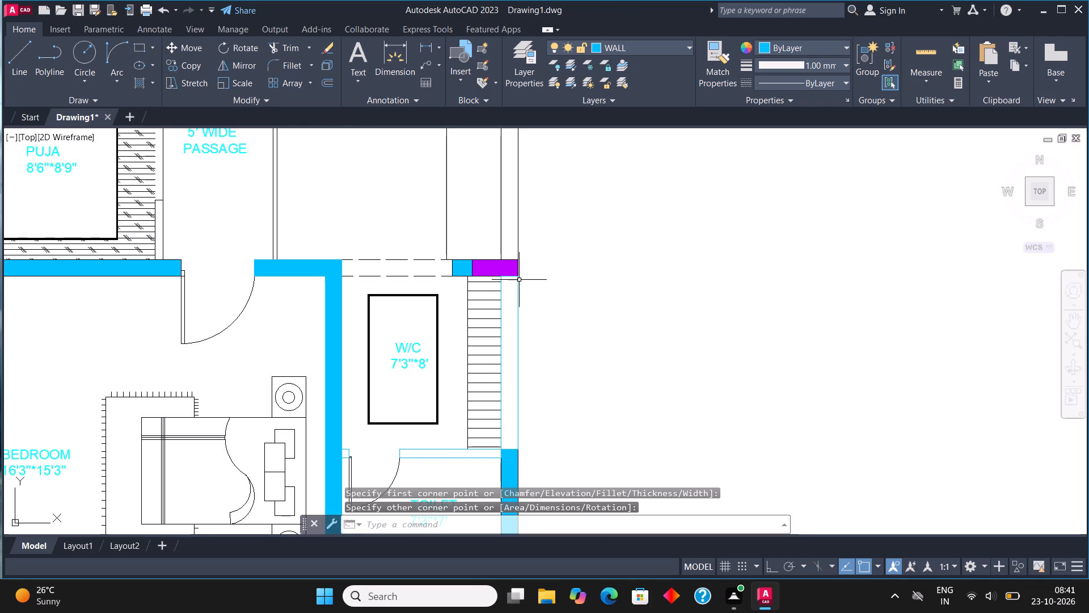
Draw a rectangle over the outer wall beside the stairwell, from the column above the lower W/C up to the lift's lower column.
{"action": "left_click", "coordinate": [136, 47]}
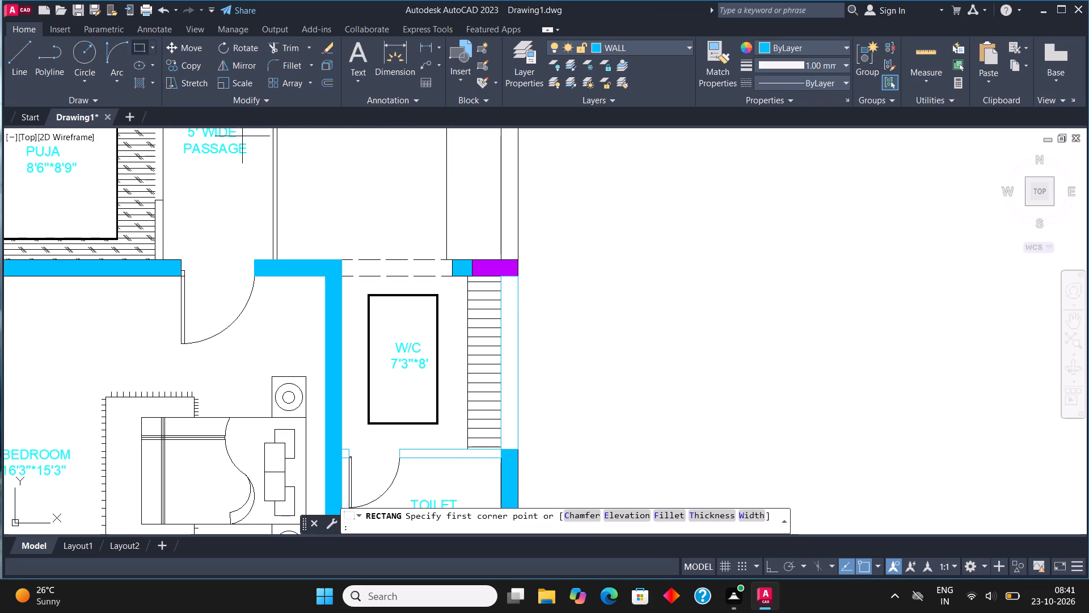
{"action": "left_click", "coordinate": [501, 258]}
{"action": "scroll", "coordinate": [526, 311], "scroll_direction": "down", "scroll_amount": 2}
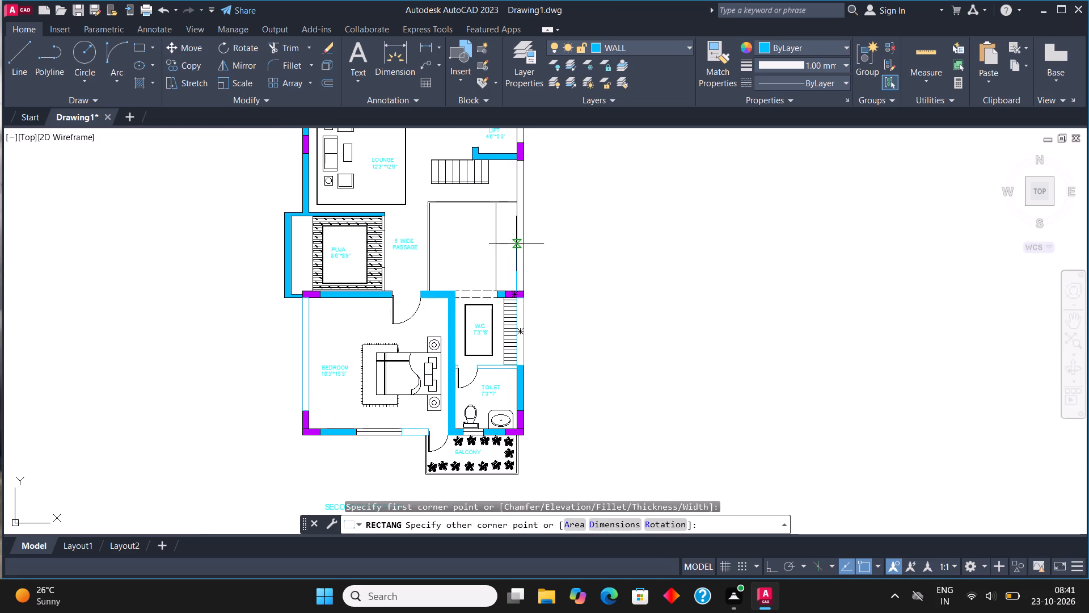
{"action": "scroll", "coordinate": [524, 165], "scroll_direction": "up", "scroll_amount": 3}
{"action": "left_click", "coordinate": [517, 145]}
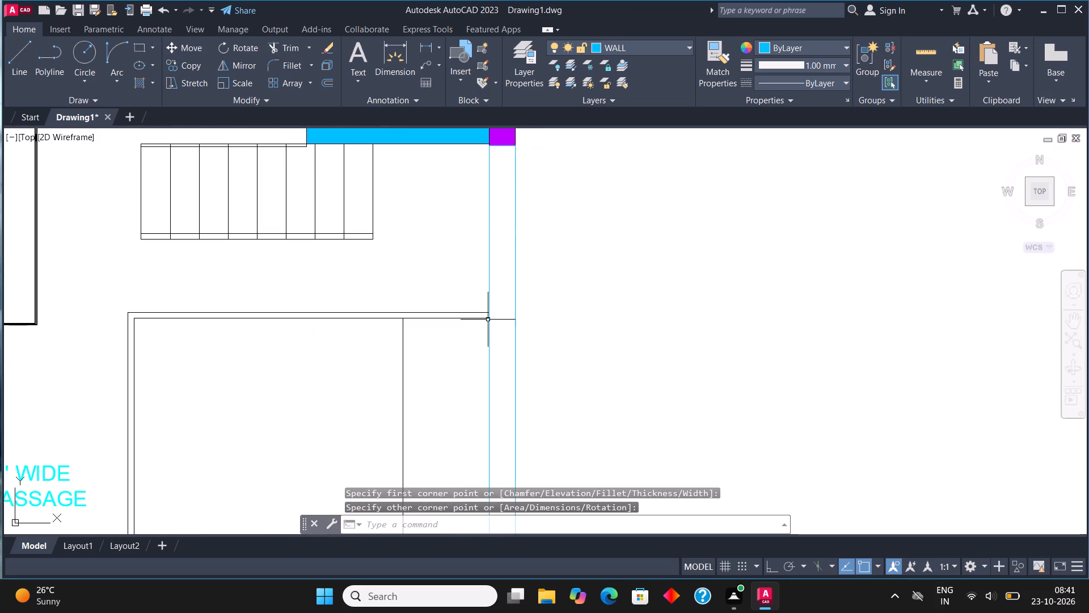
Draw a rectangle over the lift's outer wall between its lower and upper columns.
{"action": "scroll", "coordinate": [484, 394], "scroll_direction": "down", "scroll_amount": 2}
{"action": "middle_click_drag", "start_coordinate": [500, 232], "coordinate": [499, 264]}
{"action": "scroll", "coordinate": [501, 292], "scroll_direction": "up", "scroll_amount": 2}
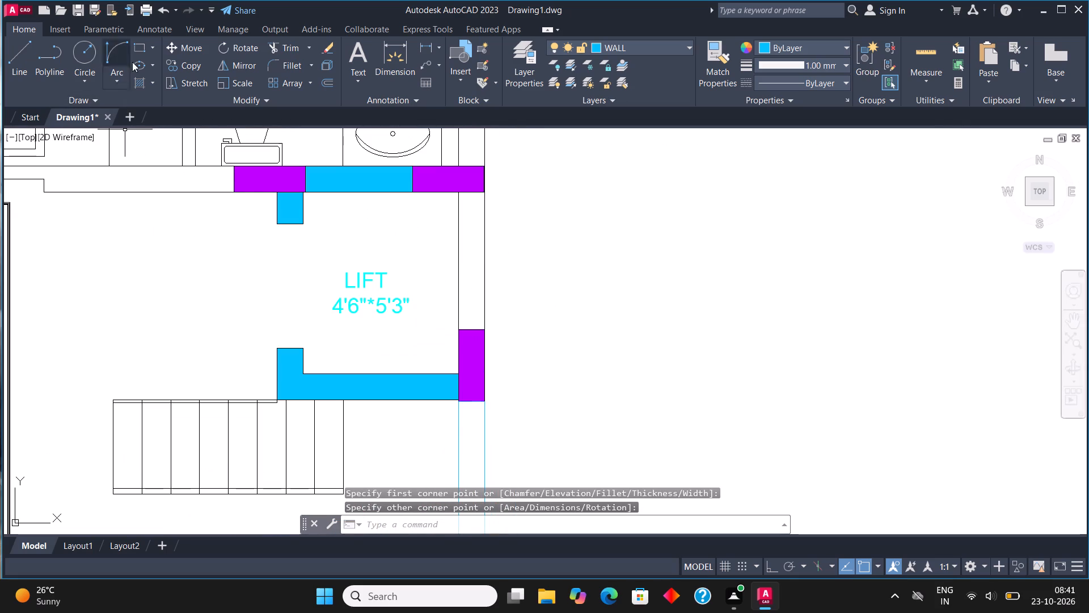
{"action": "left_click", "coordinate": [134, 47]}
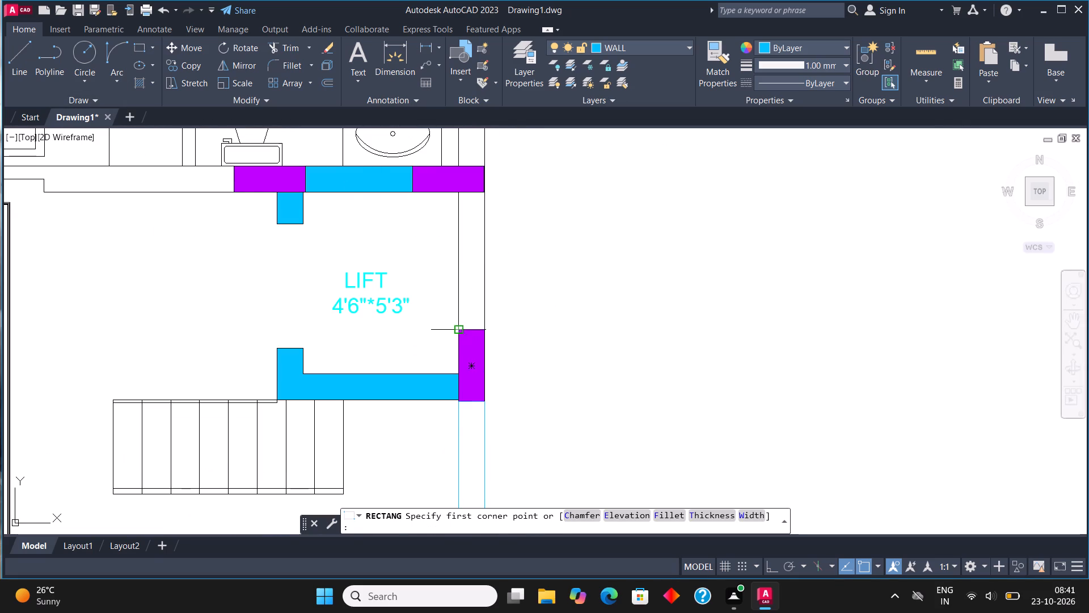
{"action": "left_click", "coordinate": [461, 330]}
{"action": "left_click", "coordinate": [484, 194]}
Draw a rectangle over the outer wall beside the upper toilet and W/C, from the lift's upper column to the top corner column.
{"action": "scroll", "coordinate": [439, 403], "scroll_direction": "down", "scroll_amount": 3}
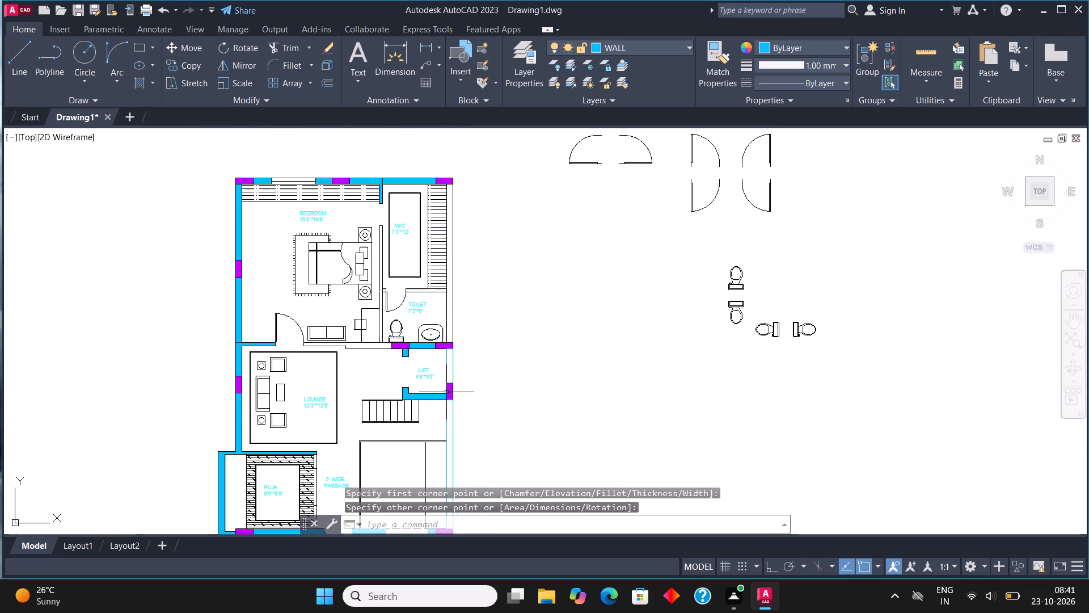
{"action": "scroll", "coordinate": [457, 304], "scroll_direction": "up", "scroll_amount": 2}
{"action": "left_click", "coordinate": [142, 51]}
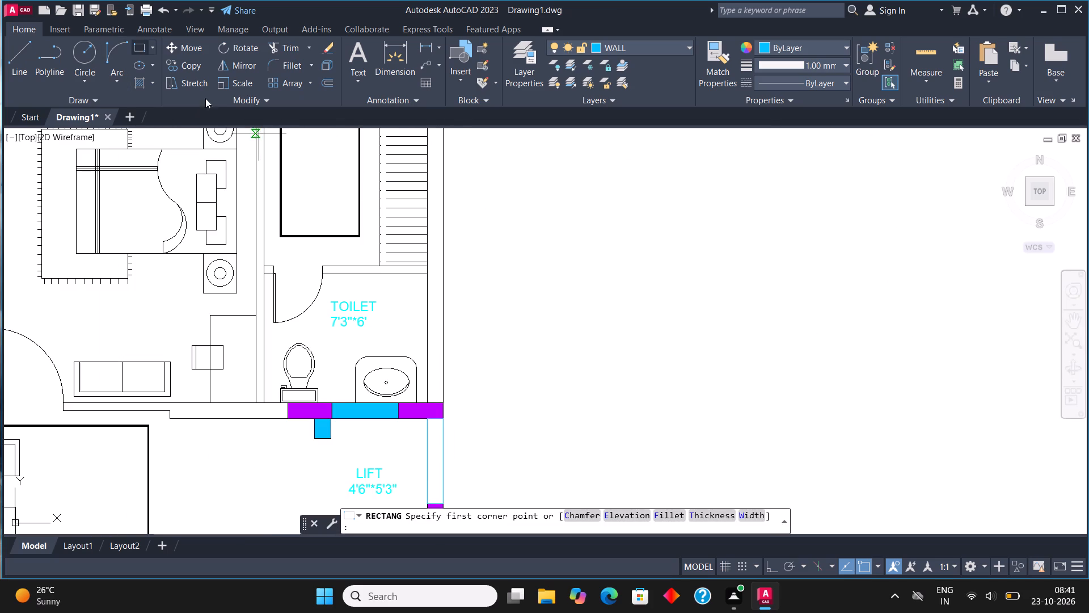
{"action": "left_click", "coordinate": [427, 404]}
{"action": "scroll", "coordinate": [434, 375], "scroll_direction": "down", "scroll_amount": 2}
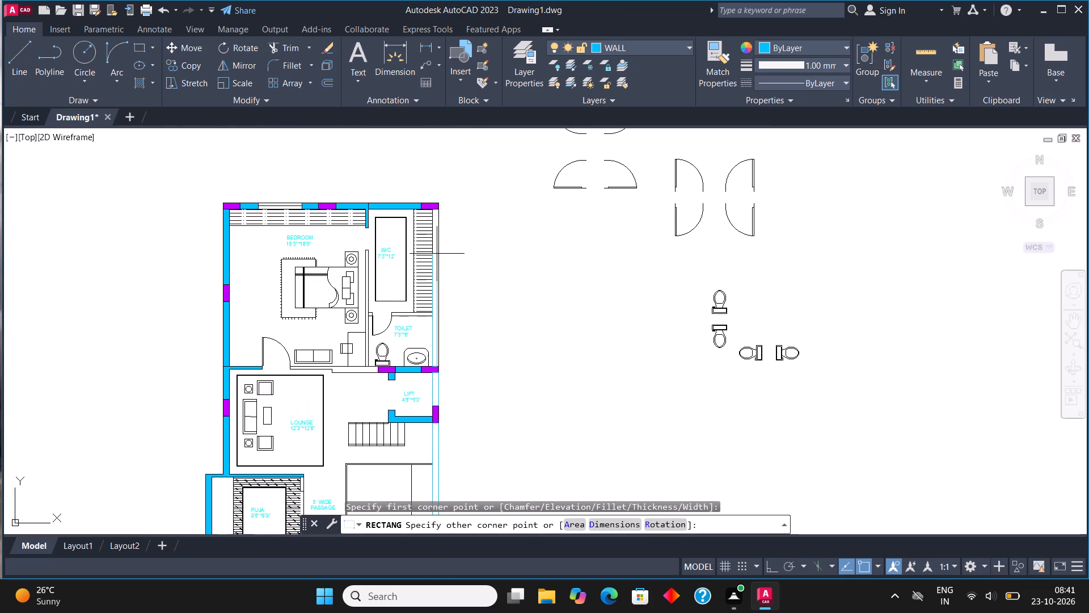
{"action": "scroll", "coordinate": [440, 220], "scroll_direction": "up", "scroll_amount": 3}
{"action": "left_click", "coordinate": [426, 176]}
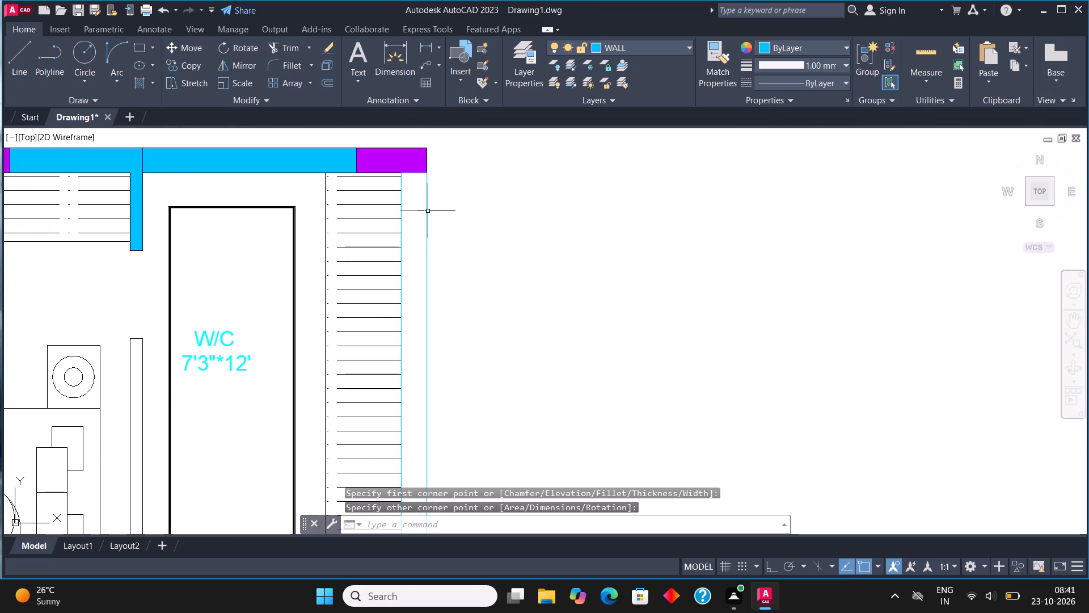
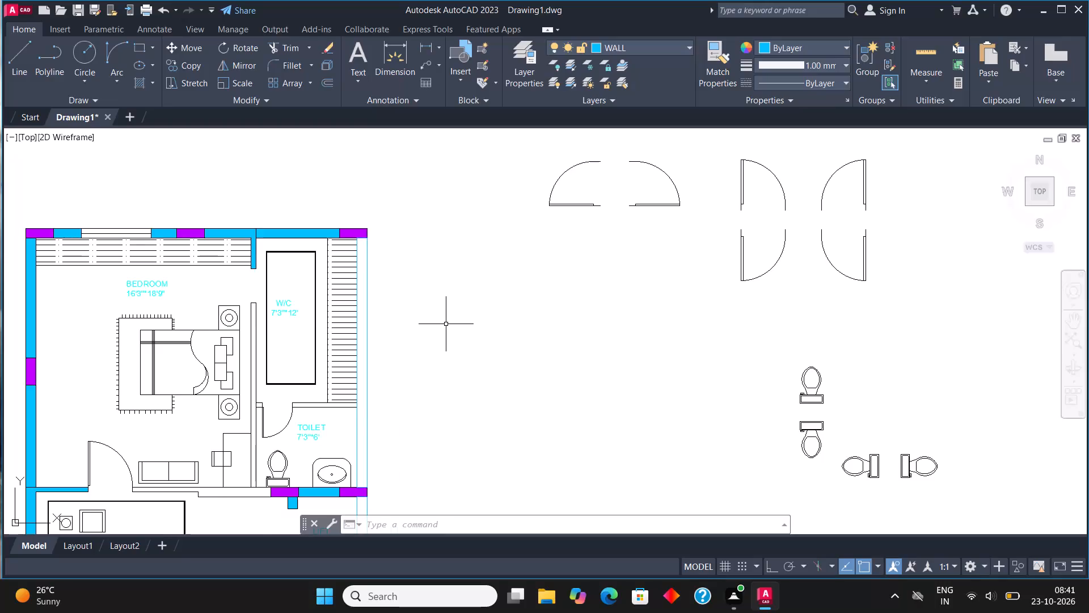
Draw a rectangle over the thick wall piece between the wall step above the lounge and the upper toilet's lower-left column.
{"action": "scroll", "coordinate": [446, 325], "scroll_direction": "down", "scroll_amount": 2}
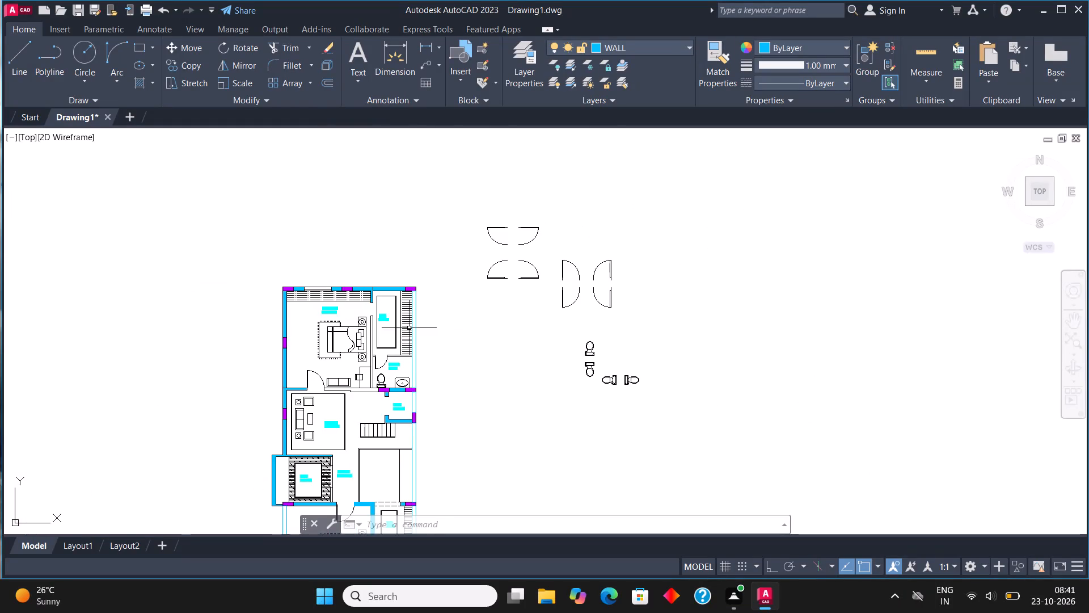
{"action": "scroll", "coordinate": [431, 343], "scroll_direction": "up", "scroll_amount": 2}
{"action": "middle_click_drag", "start_coordinate": [430, 343], "coordinate": [528, 234]}
{"action": "scroll", "coordinate": [356, 367], "scroll_direction": "up", "scroll_amount": 1}
{"action": "middle_click_drag", "start_coordinate": [362, 367], "coordinate": [403, 368]}
{"action": "left_click", "coordinate": [140, 40]}
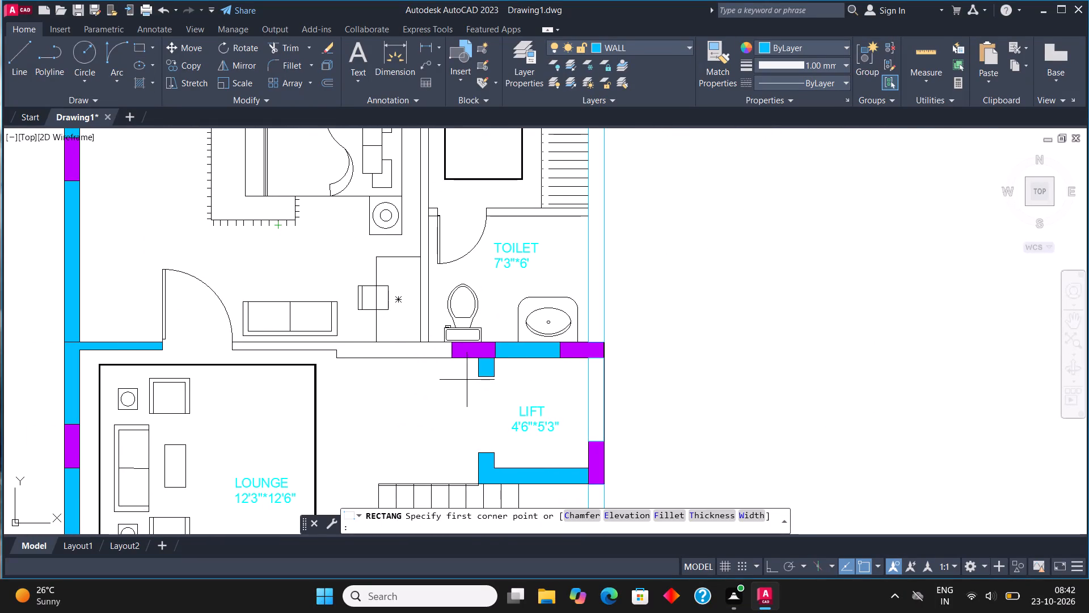
{"action": "scroll", "coordinate": [446, 365], "scroll_direction": "up", "scroll_amount": 1}
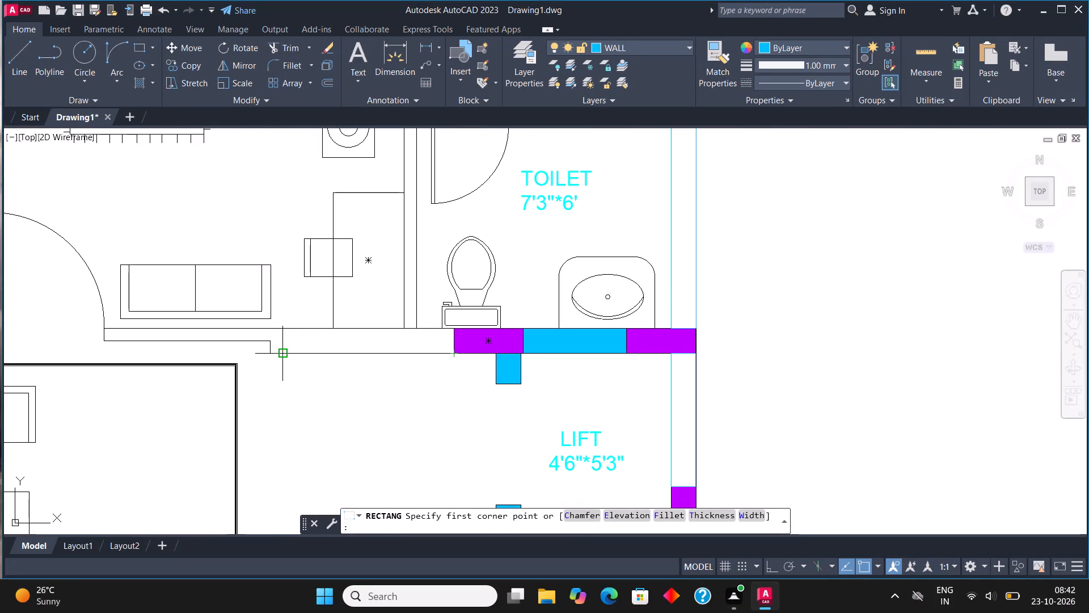
{"action": "left_click", "coordinate": [271, 354]}
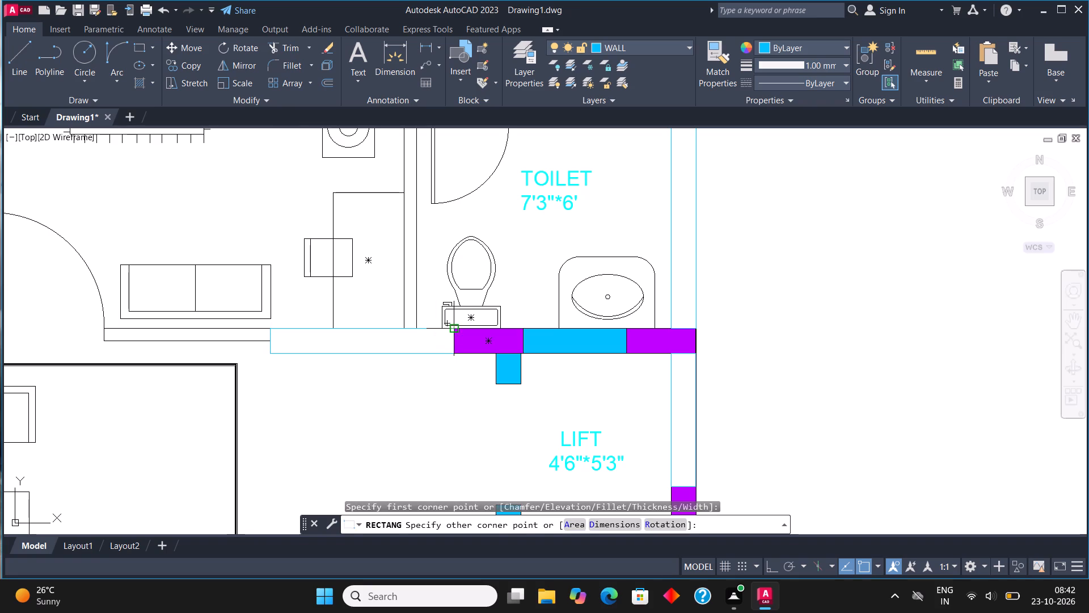
{"action": "left_click", "coordinate": [453, 328]}
Draw a rectangle over the thin wall piece from the upper bedroom's door to the step in the wall.
{"action": "left_click", "coordinate": [135, 47]}
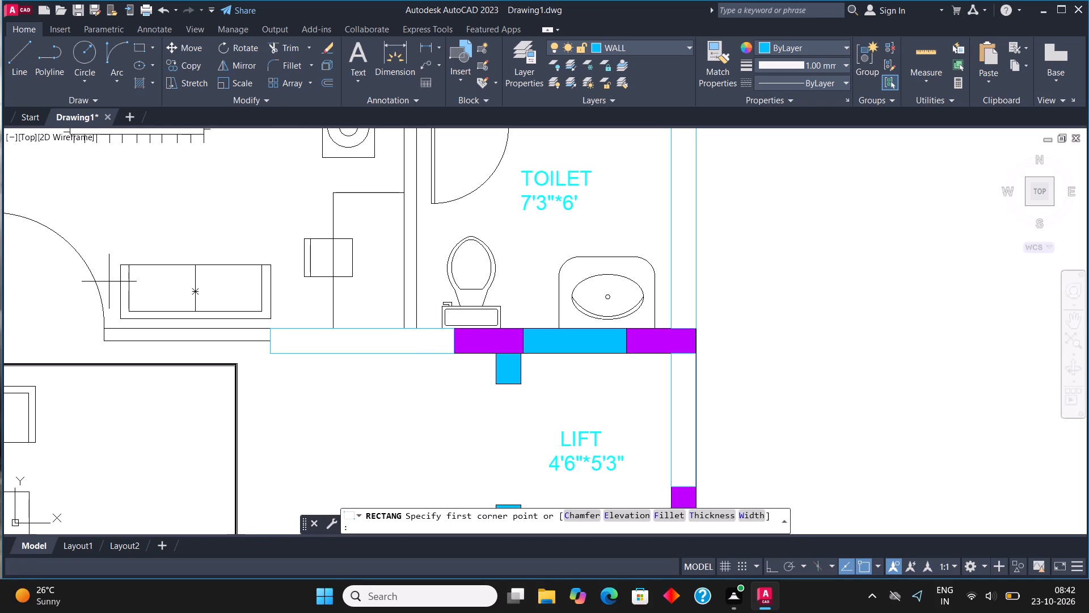
{"action": "left_click", "coordinate": [102, 345]}
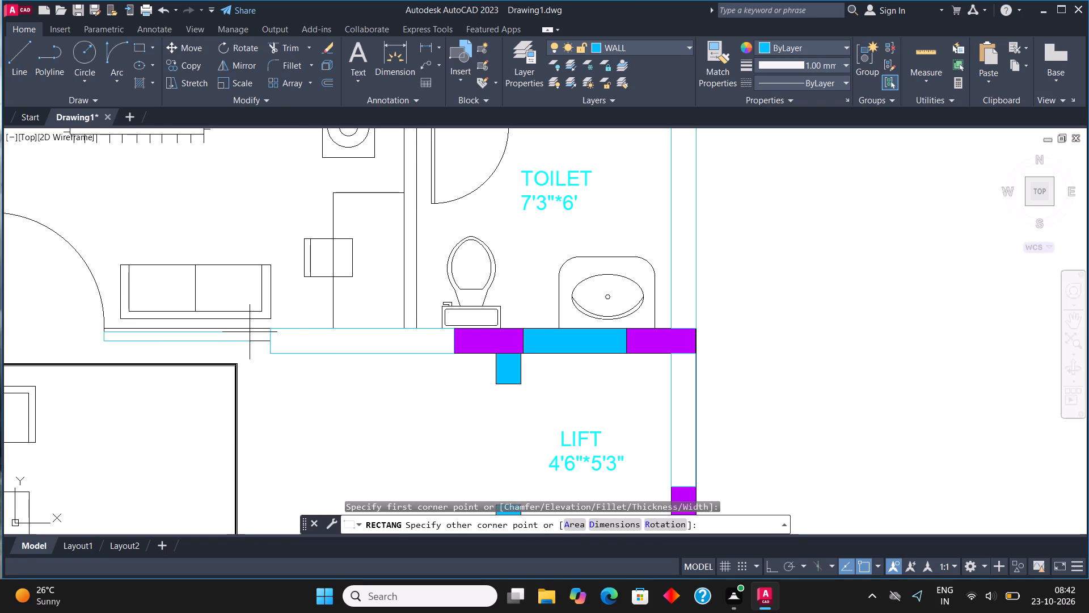
{"action": "left_click", "coordinate": [269, 331]}
Fill the upper toilet and W/C's outer wall and the two outlined wall pieces above the lounge with solid hatch.
{"action": "scroll", "coordinate": [385, 288], "scroll_direction": "down", "scroll_amount": 2}
{"action": "middle_click_drag", "start_coordinate": [393, 314], "coordinate": [446, 241]}
{"action": "scroll", "coordinate": [431, 273], "scroll_direction": "down", "scroll_amount": 1}
{"action": "middle_click_drag", "start_coordinate": [444, 359], "coordinate": [428, 247]}
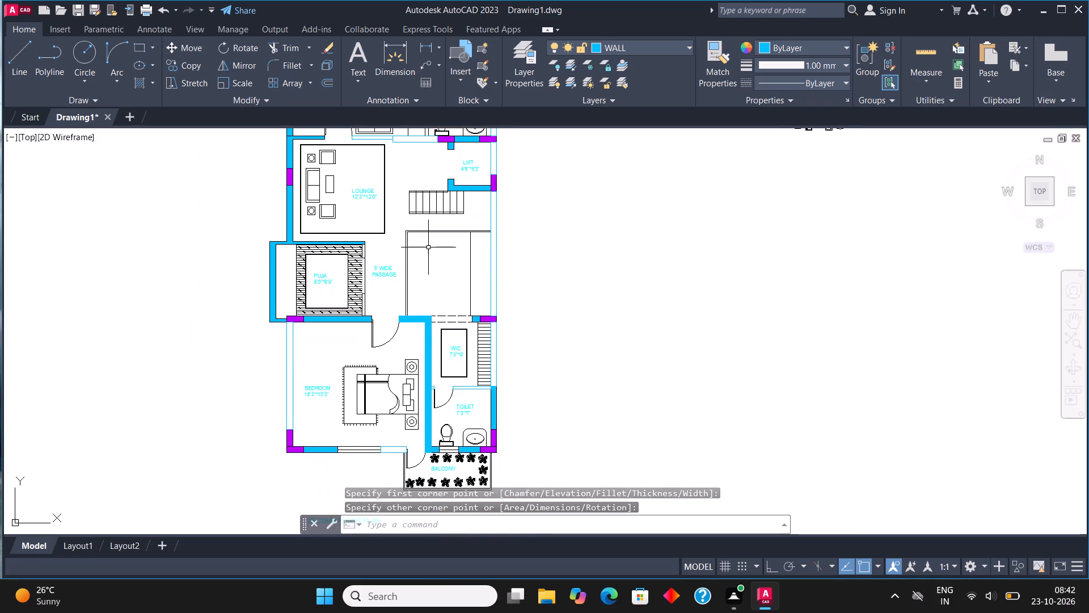
{"action": "middle_click_drag", "start_coordinate": [428, 247], "coordinate": [429, 271]}
{"action": "middle_click_drag", "start_coordinate": [390, 203], "coordinate": [392, 400]}
{"action": "scroll", "coordinate": [392, 397], "scroll_direction": "up", "scroll_amount": 1}
{"action": "scroll", "coordinate": [357, 230], "scroll_direction": "down", "scroll_amount": 1}
{"action": "middle_click_drag", "start_coordinate": [339, 156], "coordinate": [347, 197]}
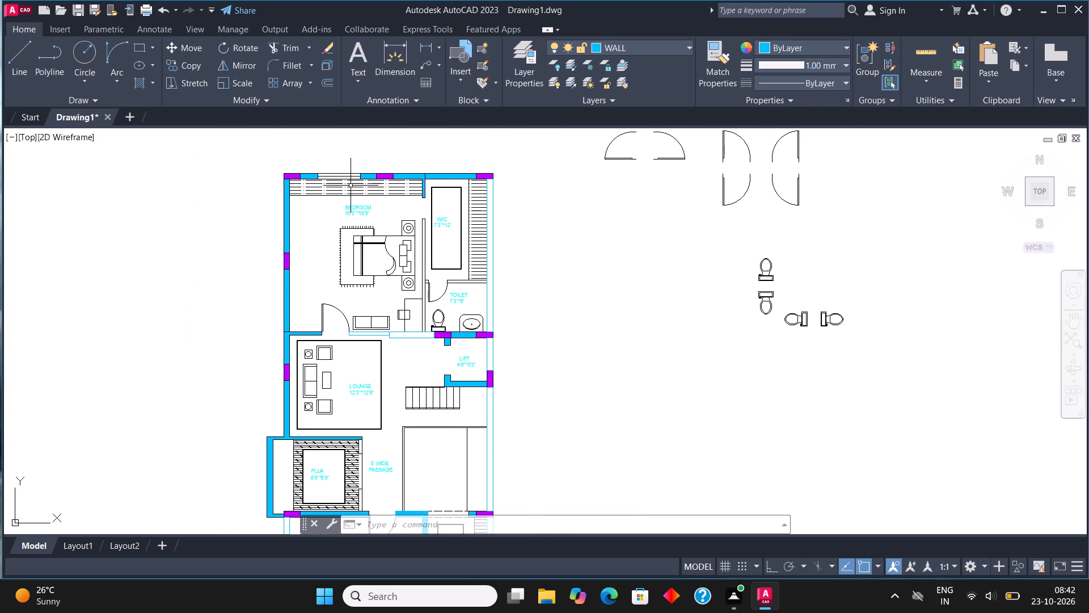
{"action": "key", "text": "h"}
{"action": "key", "text": "Return"}
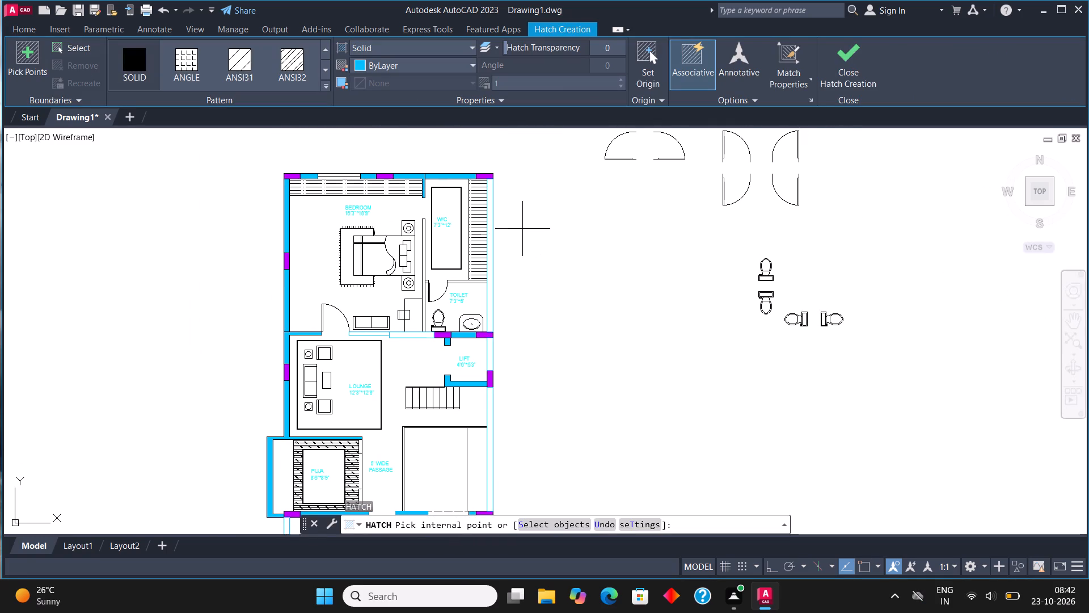
{"action": "left_click", "coordinate": [492, 222]}
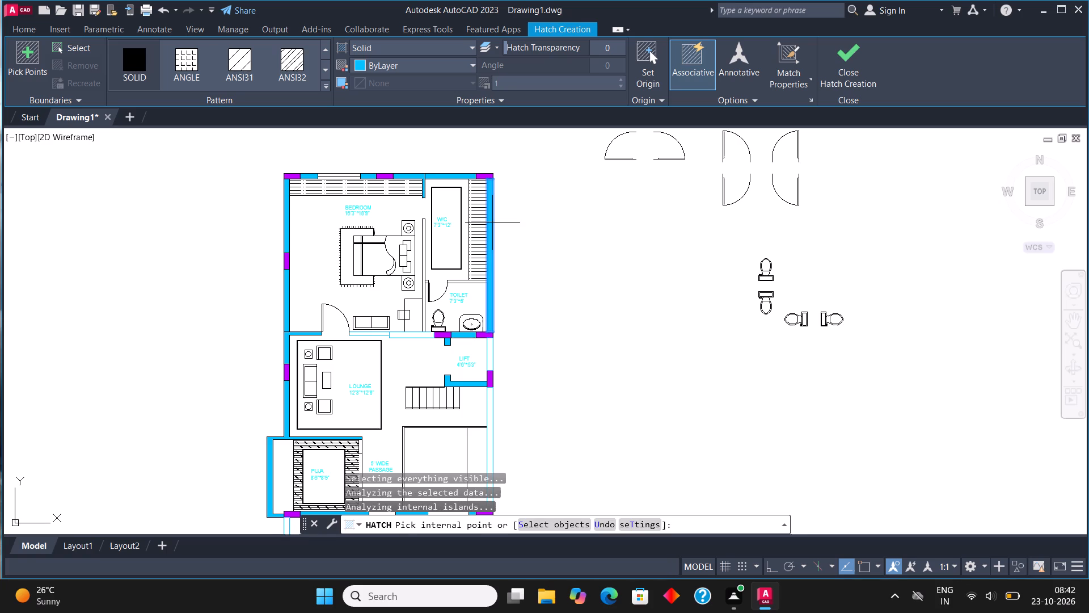
{"action": "scroll", "coordinate": [373, 350], "scroll_direction": "up", "scroll_amount": 2}
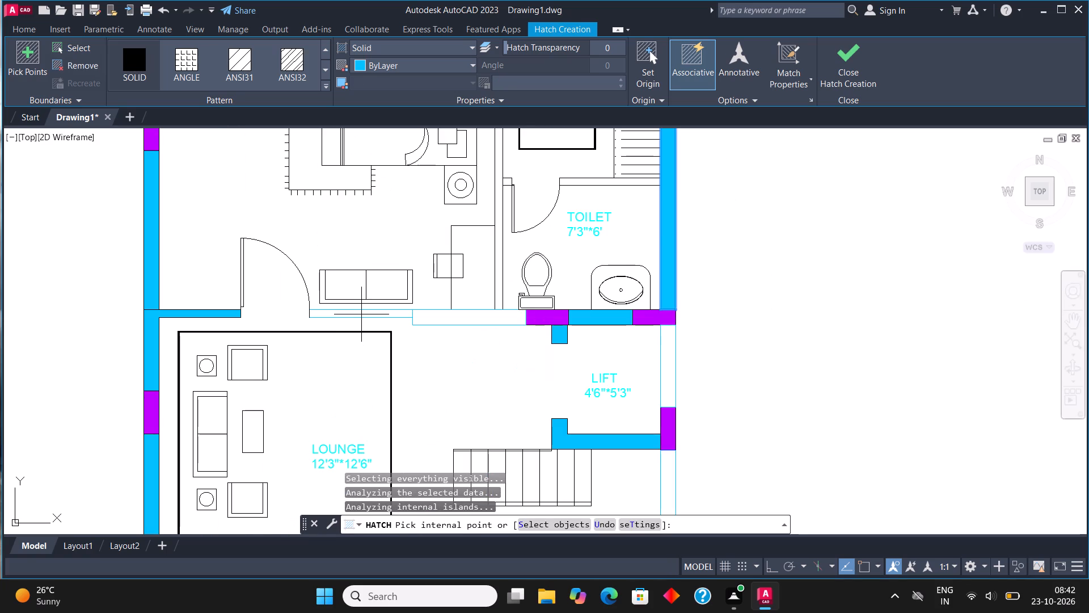
{"action": "left_click", "coordinate": [361, 314]}
{"action": "left_click", "coordinate": [459, 313]}
Add the outer walls beside the lift, the stairwell and the lower W/C to the solid hatch.
{"action": "scroll", "coordinate": [448, 271], "scroll_direction": "down", "scroll_amount": 2}
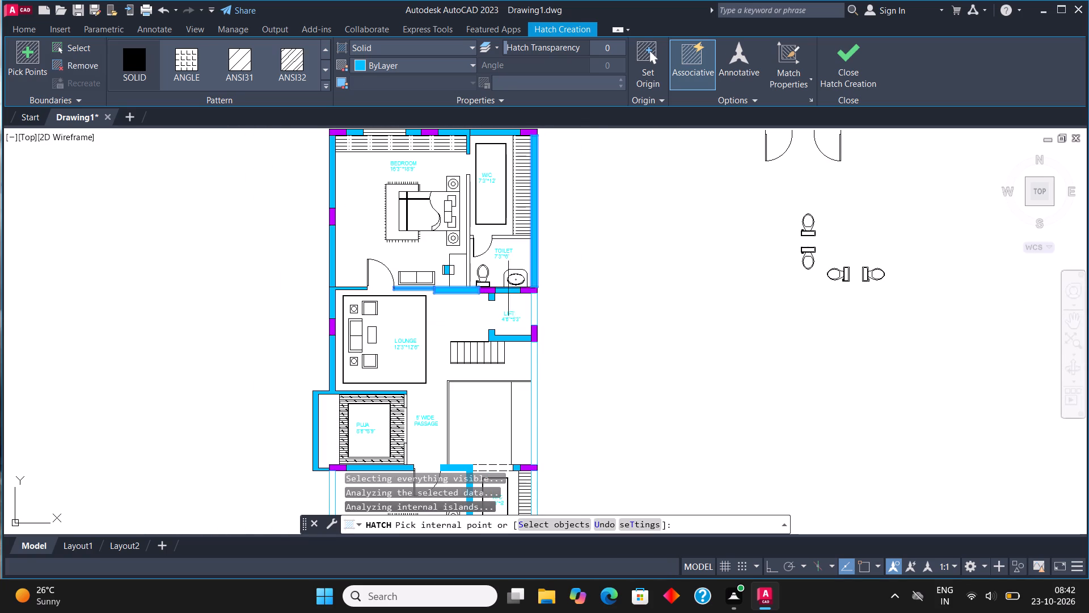
{"action": "left_click", "coordinate": [533, 301]}
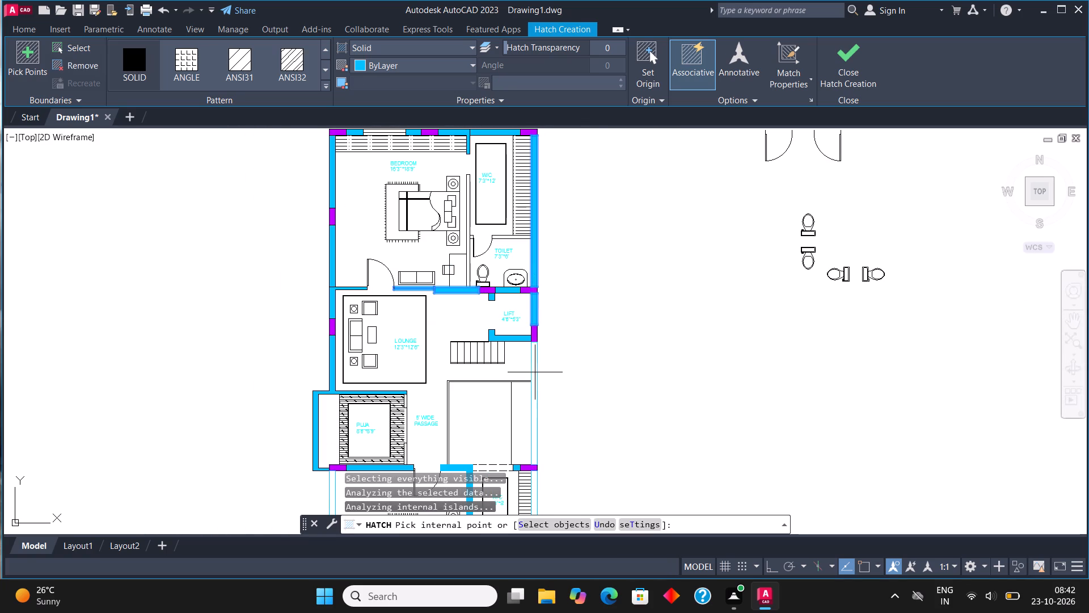
{"action": "left_click", "coordinate": [534, 368]}
{"action": "scroll", "coordinate": [472, 253], "scroll_direction": "down", "scroll_amount": 2}
{"action": "scroll", "coordinate": [491, 345], "scroll_direction": "up", "scroll_amount": 3}
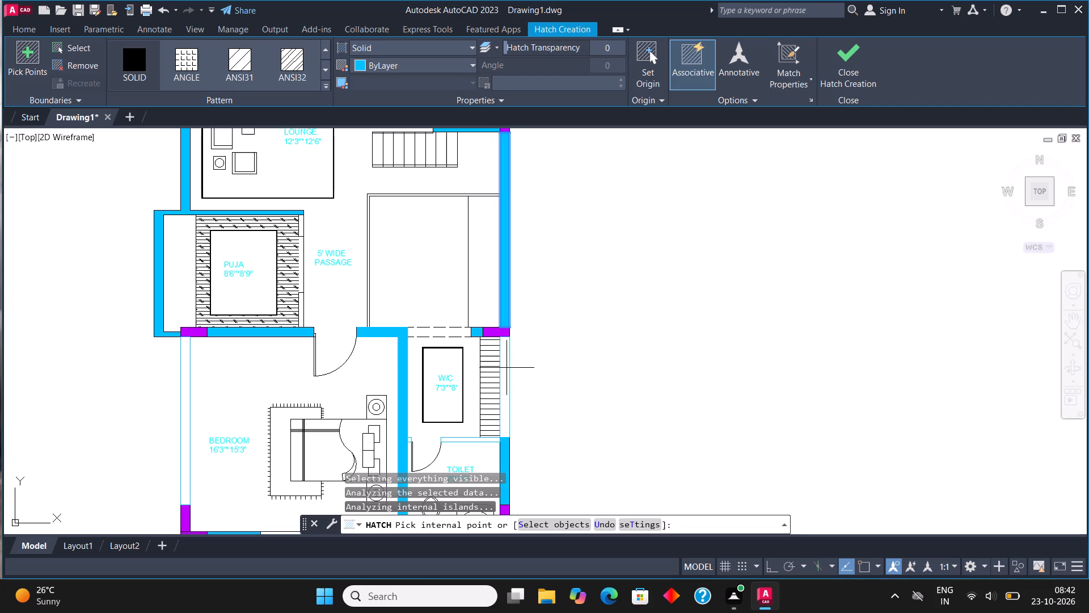
{"action": "left_click", "coordinate": [503, 368]}
Add the lower bedroom's outer side wall and its wall piece beside the balcony door to the hatch, then finish hatching.
{"action": "scroll", "coordinate": [455, 309], "scroll_direction": "down", "scroll_amount": 1}
{"action": "scroll", "coordinate": [288, 404], "scroll_direction": "up", "scroll_amount": 1}
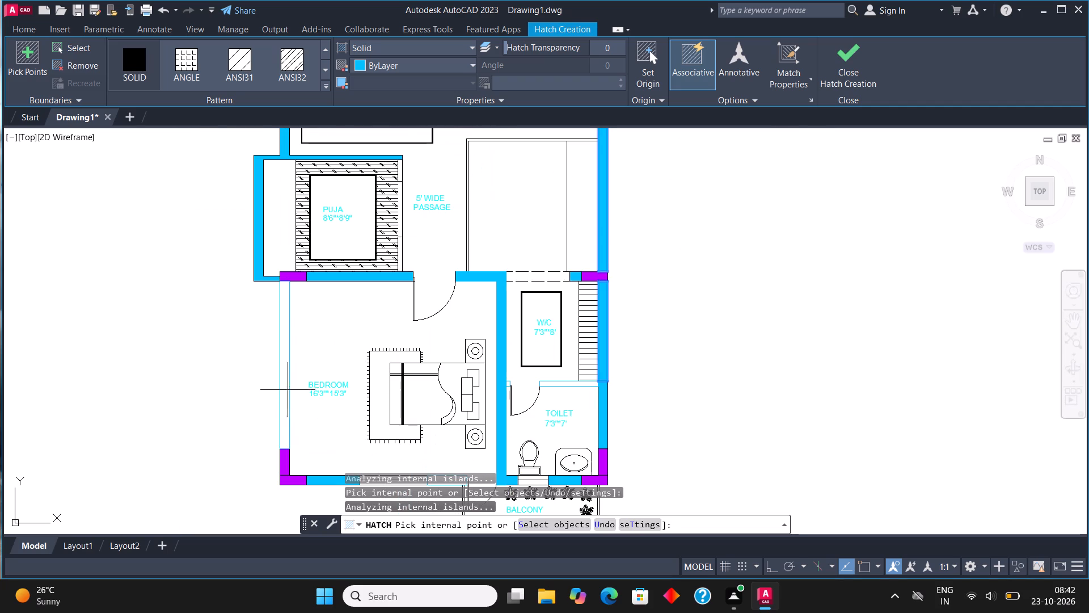
{"action": "left_click", "coordinate": [282, 384]}
{"action": "scroll", "coordinate": [392, 316], "scroll_direction": "down", "scroll_amount": 3}
{"action": "scroll", "coordinate": [418, 387], "scroll_direction": "up", "scroll_amount": 4}
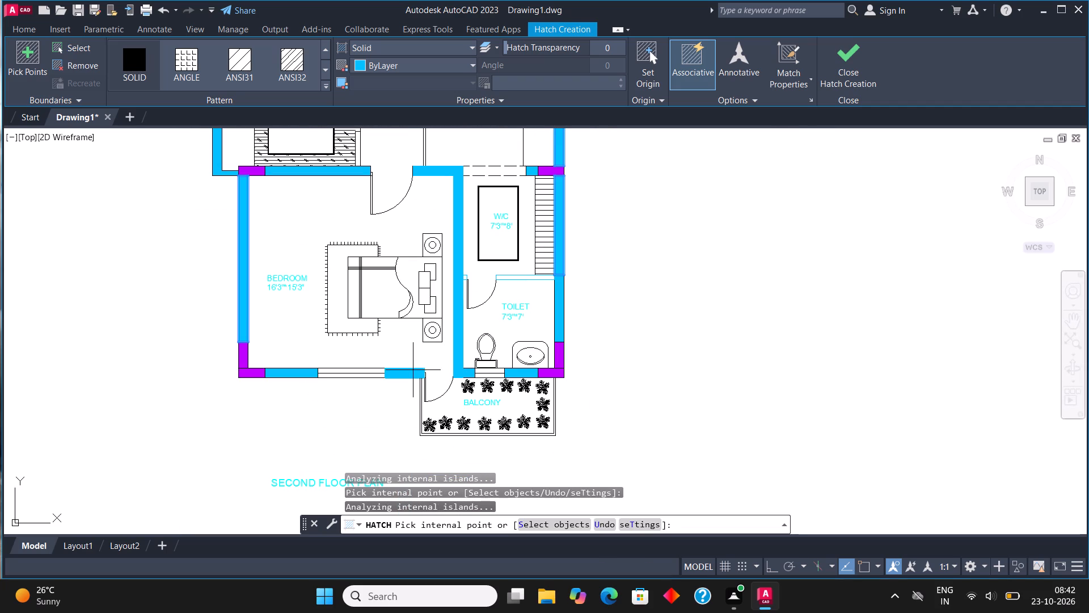
{"action": "left_click", "coordinate": [410, 371]}
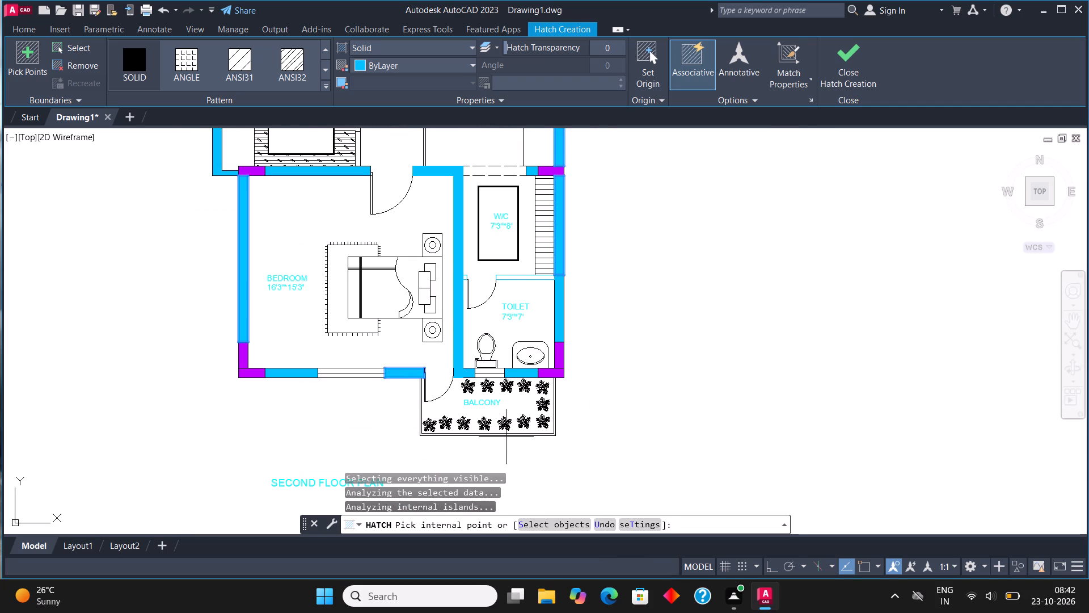
{"action": "scroll", "coordinate": [506, 438], "scroll_direction": "down", "scroll_amount": 1}
{"action": "middle_click_drag", "start_coordinate": [480, 284], "coordinate": [502, 392]}
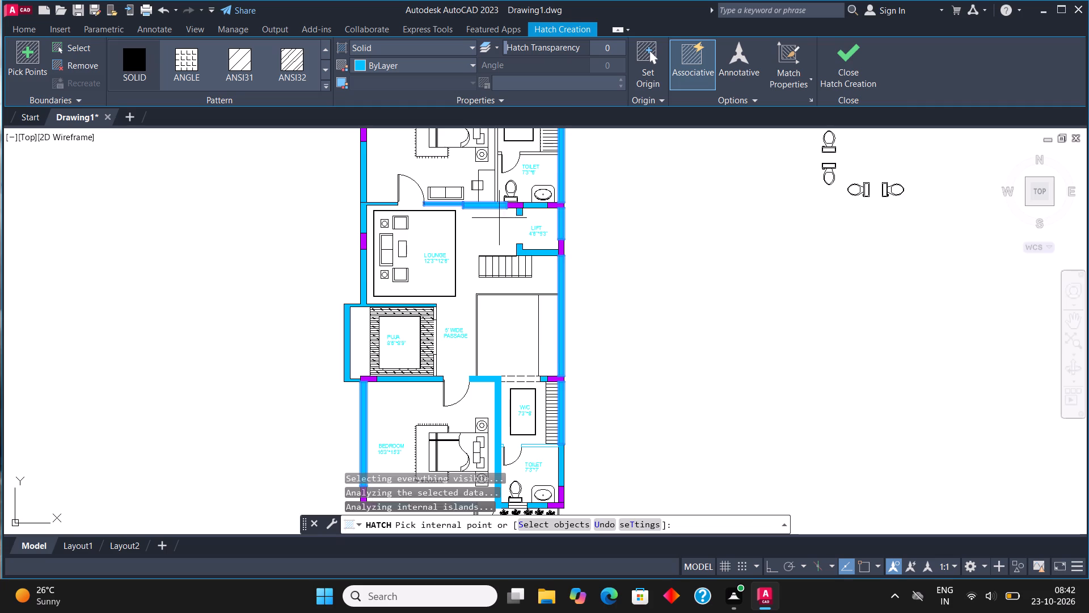
{"action": "middle_click_drag", "start_coordinate": [496, 215], "coordinate": [463, 354]}
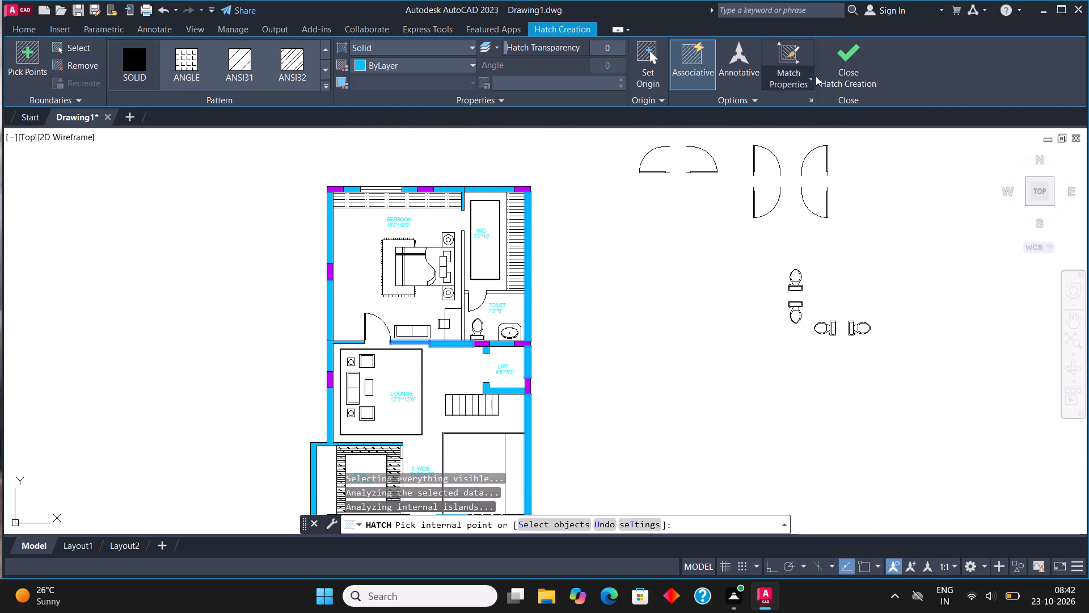
{"action": "left_click", "coordinate": [839, 62]}
Move the upper bedroom's window to the WIND layer.
{"action": "scroll", "coordinate": [372, 180], "scroll_direction": "up", "scroll_amount": 3}
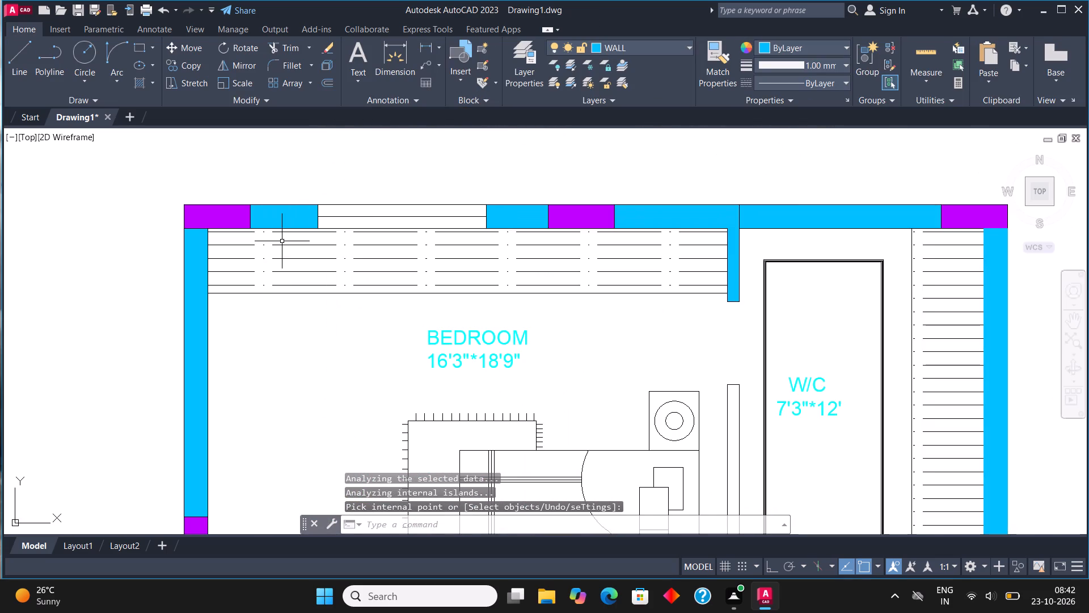
{"action": "scroll", "coordinate": [282, 242], "scroll_direction": "up", "scroll_amount": 1}
{"action": "left_click", "coordinate": [299, 235]}
{"action": "scroll", "coordinate": [419, 199], "scroll_direction": "down", "scroll_amount": 1}
{"action": "scroll", "coordinate": [521, 184], "scroll_direction": "up", "scroll_amount": 1}
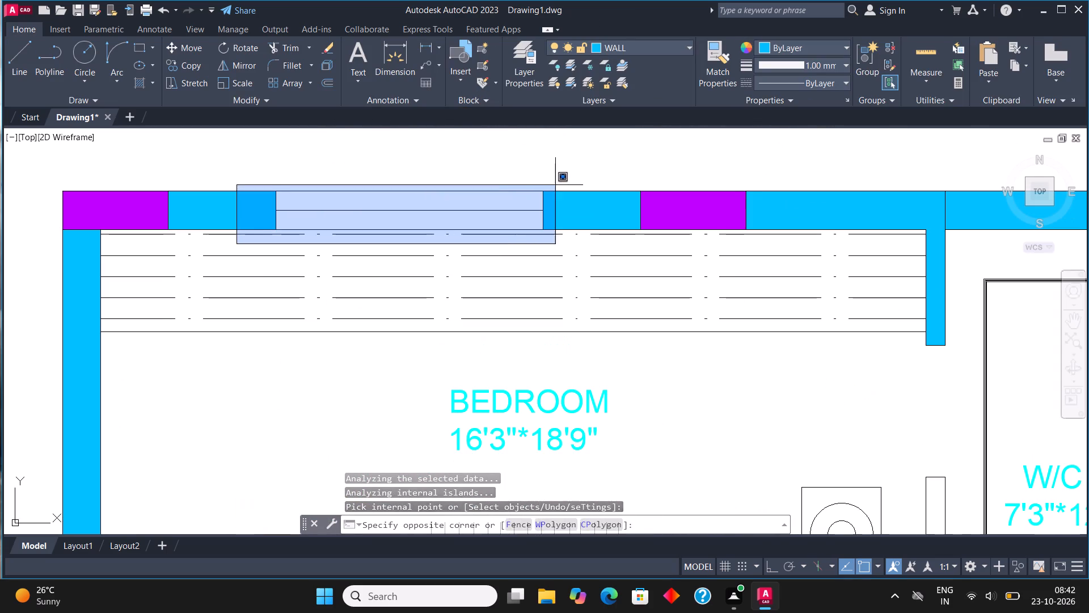
{"action": "left_click", "coordinate": [562, 182]}
{"action": "left_click", "coordinate": [616, 49]}
{"action": "left_click", "coordinate": [626, 167]}
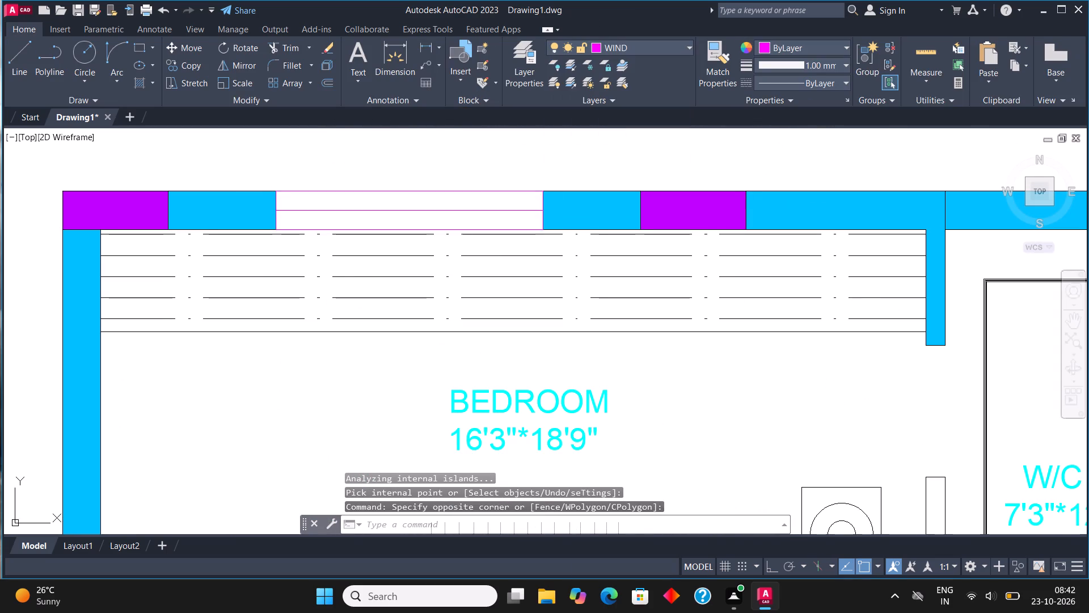
Move the lower bedroom's window to the WIND layer.
{"action": "scroll", "coordinate": [286, 256], "scroll_direction": "down", "scroll_amount": 3}
{"action": "middle_click_drag", "start_coordinate": [449, 280], "coordinate": [472, 102]}
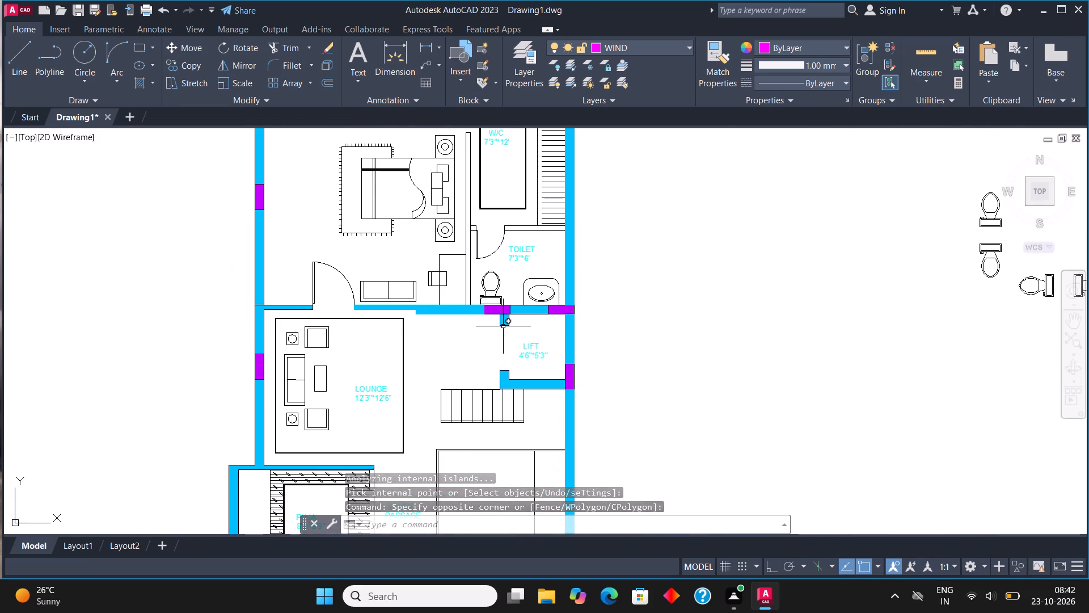
{"action": "middle_click_drag", "start_coordinate": [503, 326], "coordinate": [489, 150]}
{"action": "scroll", "coordinate": [491, 163], "scroll_direction": "down", "scroll_amount": 1}
{"action": "middle_click_drag", "start_coordinate": [465, 367], "coordinate": [465, 222]}
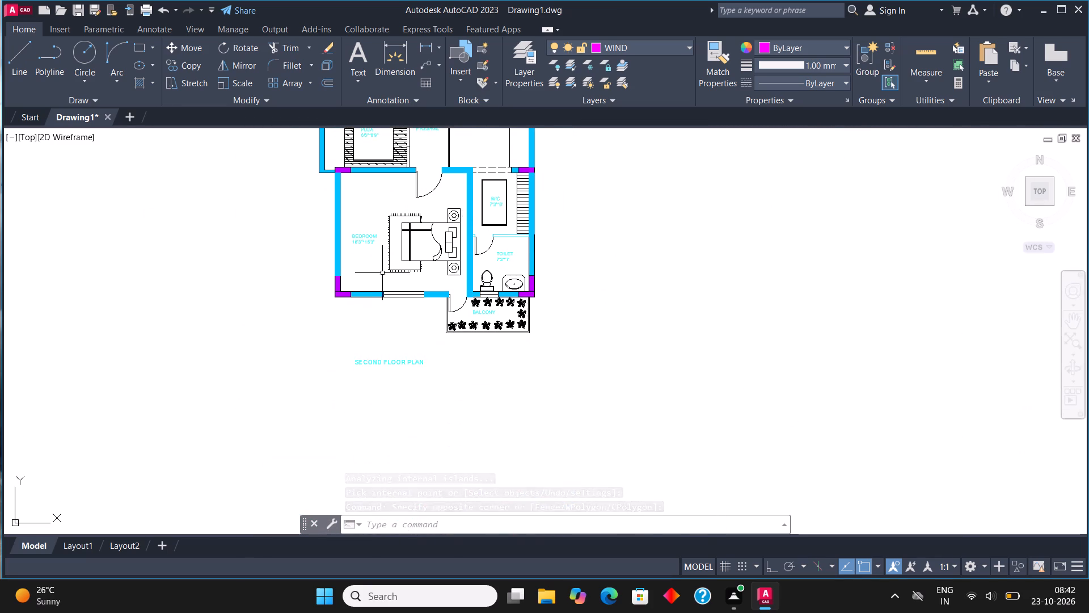
{"action": "scroll", "coordinate": [384, 289], "scroll_direction": "up", "scroll_amount": 3}
{"action": "left_click_drag", "start_coordinate": [360, 351], "coordinate": [363, 333]}
{"action": "left_click", "coordinate": [564, 283]}
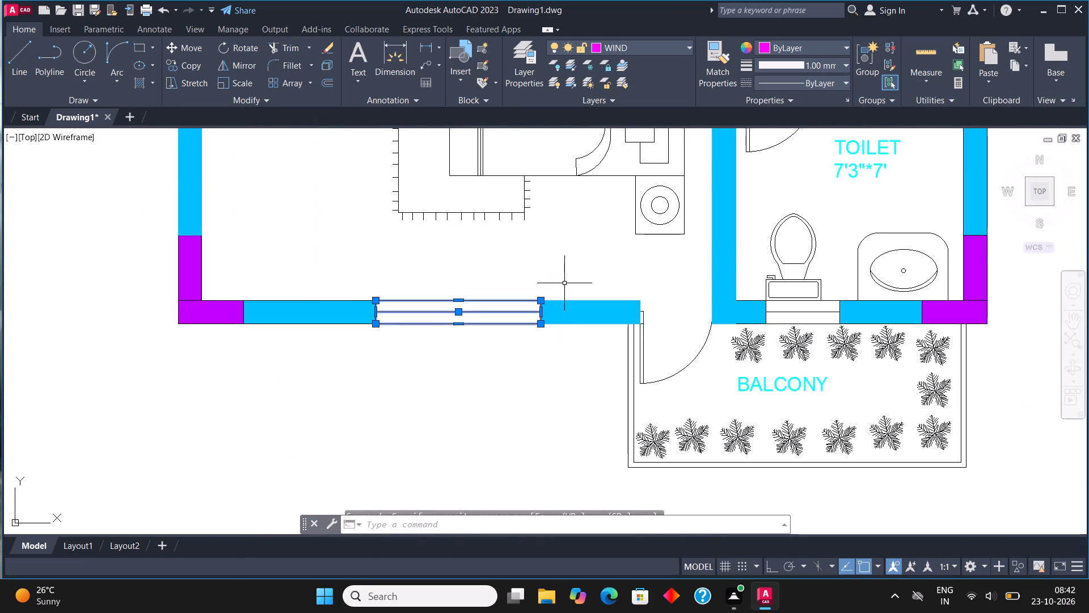
{"action": "left_click", "coordinate": [636, 48]}
{"action": "left_click", "coordinate": [624, 165]}
Move the lower toilet's window lines to the WIND layer and clear the selection.
{"action": "scroll", "coordinate": [351, 301], "scroll_direction": "down", "scroll_amount": 1}
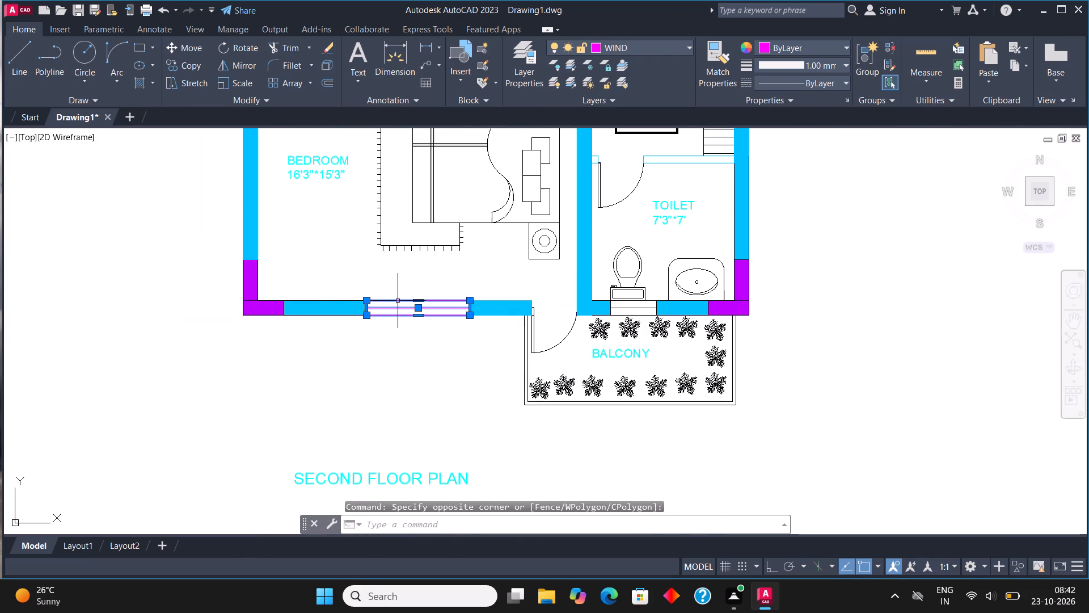
{"action": "scroll", "coordinate": [614, 314], "scroll_direction": "up", "scroll_amount": 3}
{"action": "left_click", "coordinate": [565, 339]}
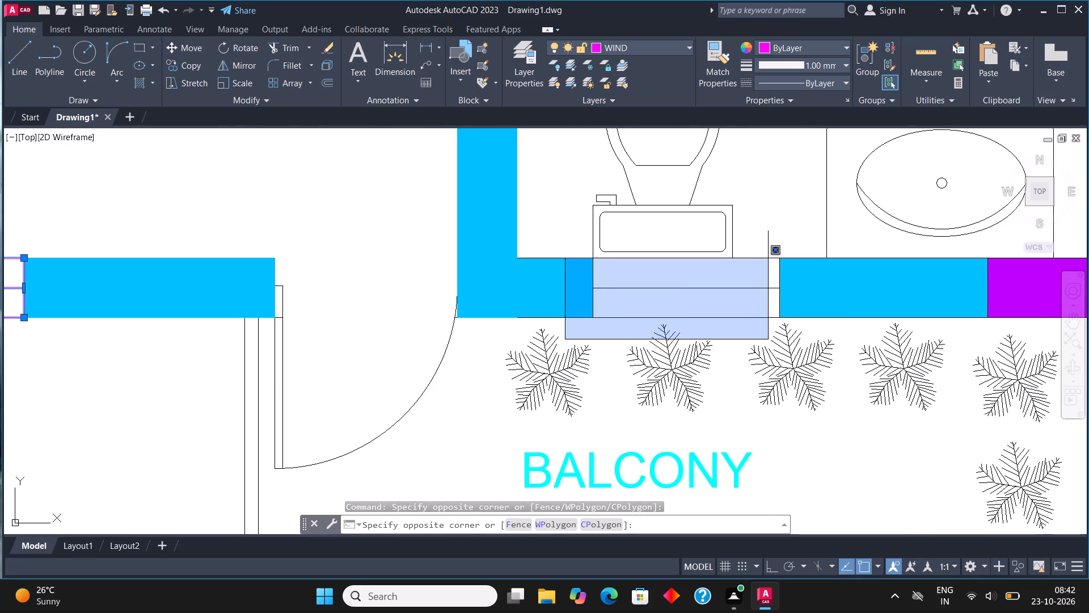
{"action": "left_click", "coordinate": [794, 249]}
{"action": "left_click", "coordinate": [614, 47]}
{"action": "left_click", "coordinate": [634, 169]}
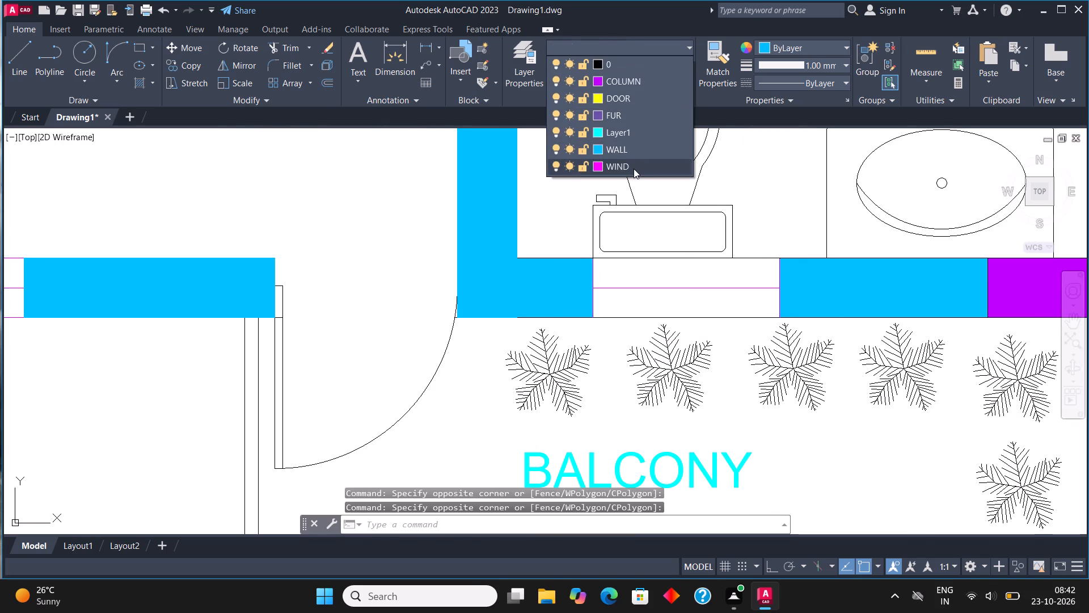
{"action": "key", "text": "Escape"}
Trim both wall lines that run across the lower toilet's window opening.
{"action": "scroll", "coordinate": [316, 334], "scroll_direction": "down", "scroll_amount": 1}
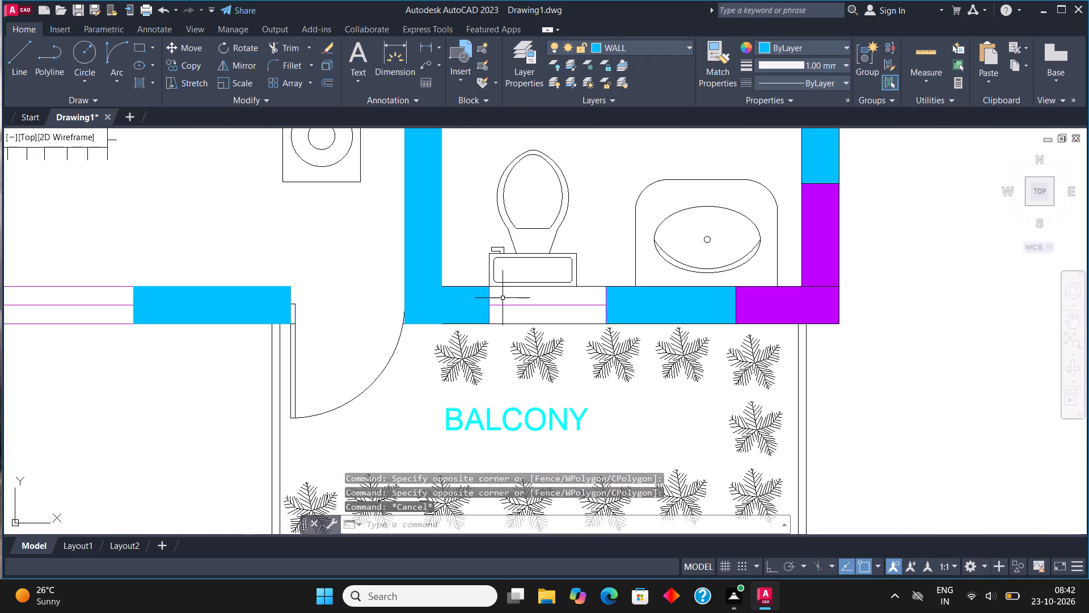
{"action": "middle_click_drag", "start_coordinate": [499, 297], "coordinate": [127, 289]}
{"action": "scroll", "coordinate": [147, 301], "scroll_direction": "up", "scroll_amount": 1}
{"action": "middle_click_drag", "start_coordinate": [150, 302], "coordinate": [315, 290]}
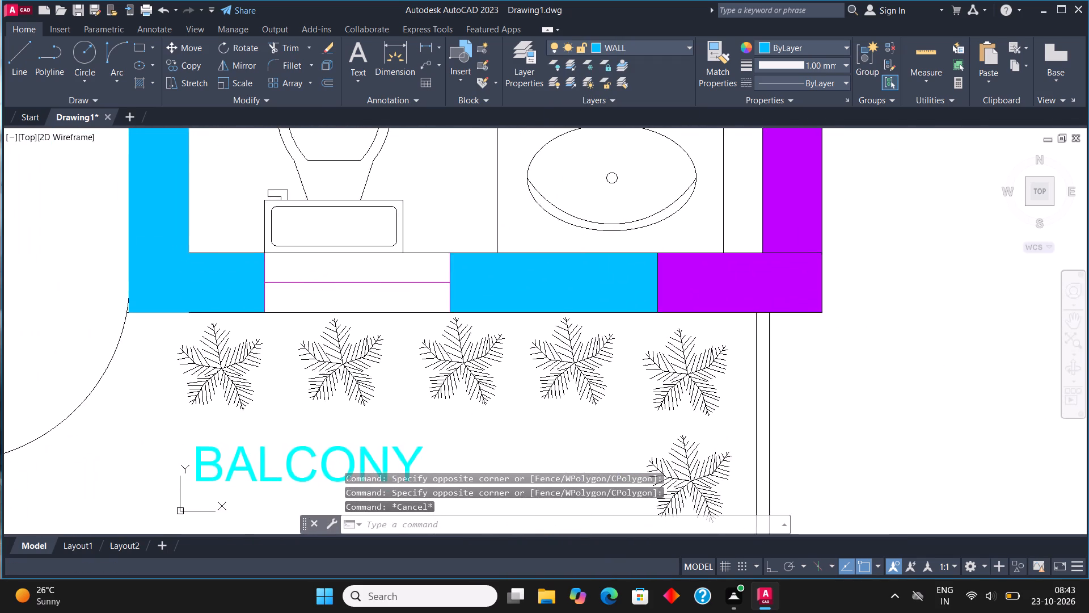
{"action": "scroll", "coordinate": [315, 290], "scroll_direction": "up", "scroll_amount": 1}
{"action": "left_click", "coordinate": [289, 44]}
{"action": "left_click", "coordinate": [373, 330]}
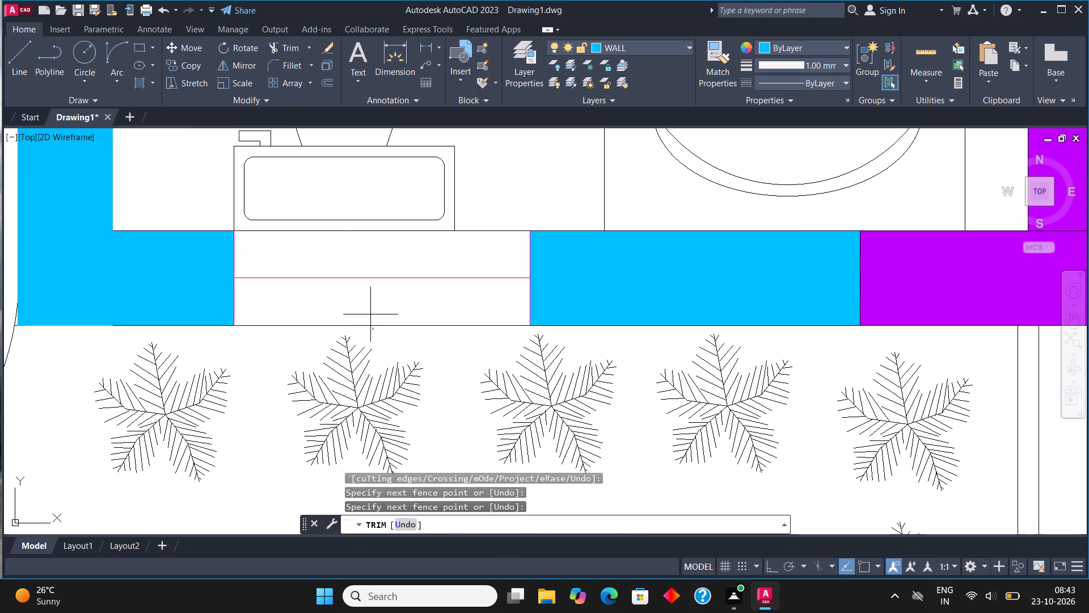
{"action": "left_click", "coordinate": [365, 294]}
{"action": "left_click_drag", "start_coordinate": [468, 217], "coordinate": [470, 251]}
{"action": "key", "text": "Escape"}
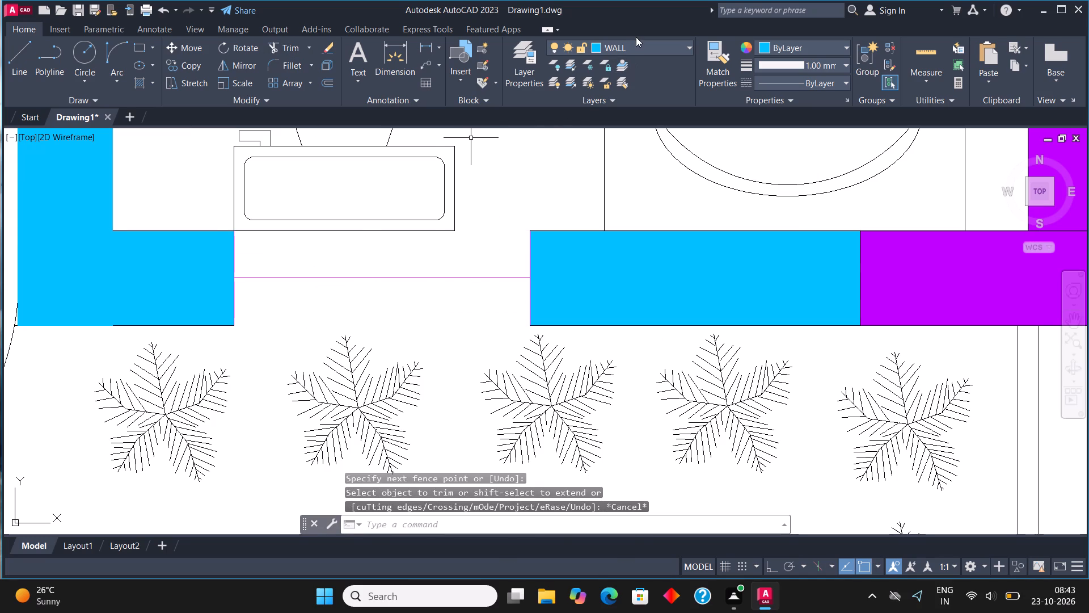
Make WIND the current layer and draw the outer and inner lines across the lower toilet's window opening.
{"action": "left_click", "coordinate": [636, 37]}
{"action": "left_click", "coordinate": [641, 44]}
{"action": "left_click", "coordinate": [647, 169]}
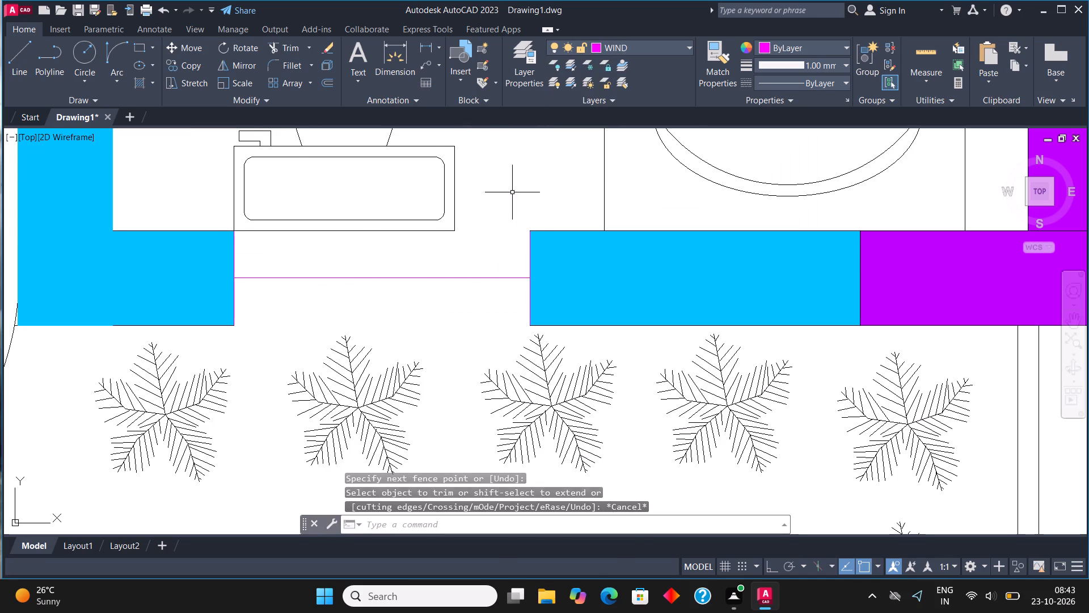
{"action": "left_click", "coordinate": [26, 39]}
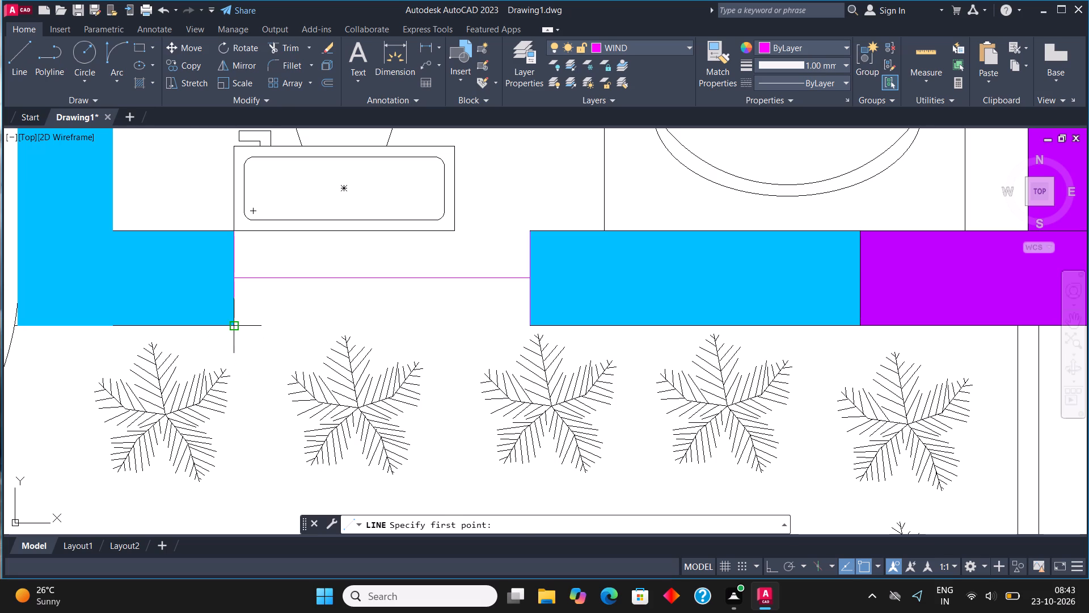
{"action": "left_click", "coordinate": [235, 328]}
{"action": "left_click", "coordinate": [526, 323]}
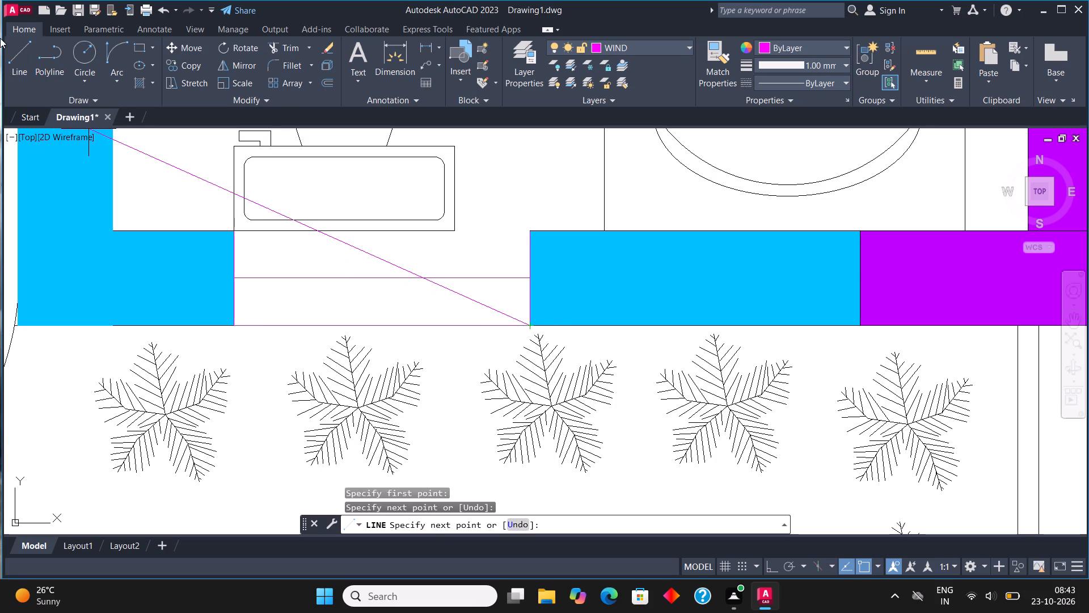
{"action": "left_click", "coordinate": [39, 69]}
{"action": "left_click", "coordinate": [26, 60]}
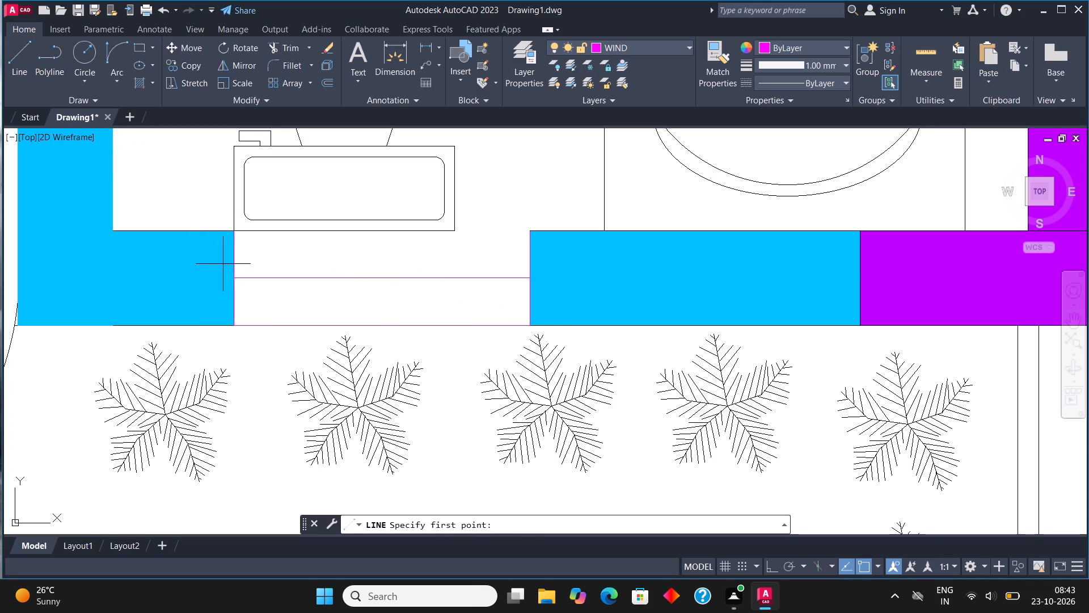
{"action": "left_click", "coordinate": [233, 233]}
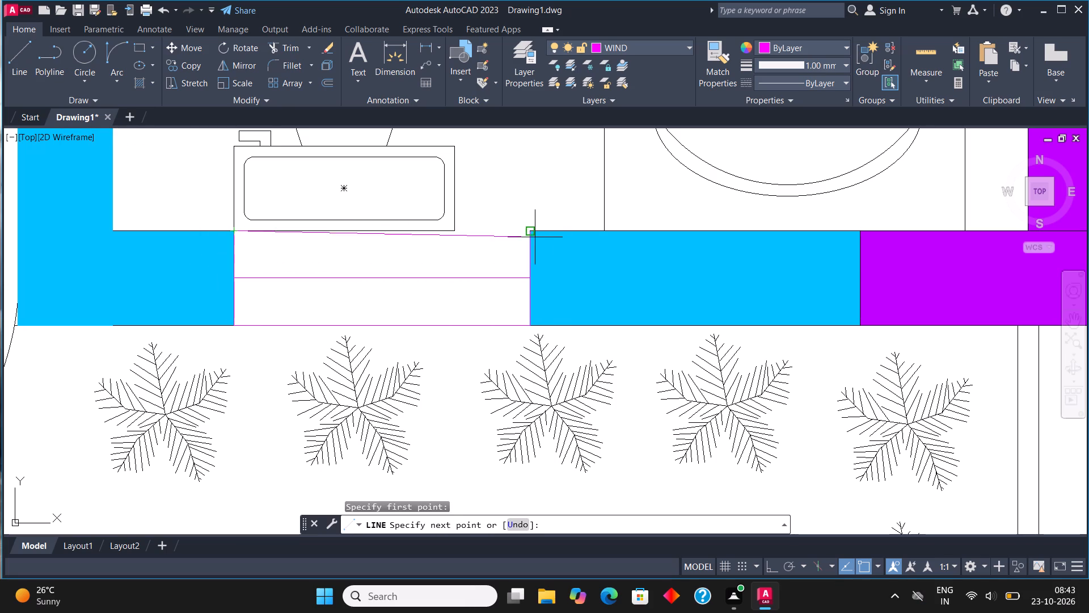
{"action": "left_click", "coordinate": [534, 237]}
{"action": "scroll", "coordinate": [539, 328], "scroll_direction": "down", "scroll_amount": 4}
{"action": "key", "text": "Escape"}
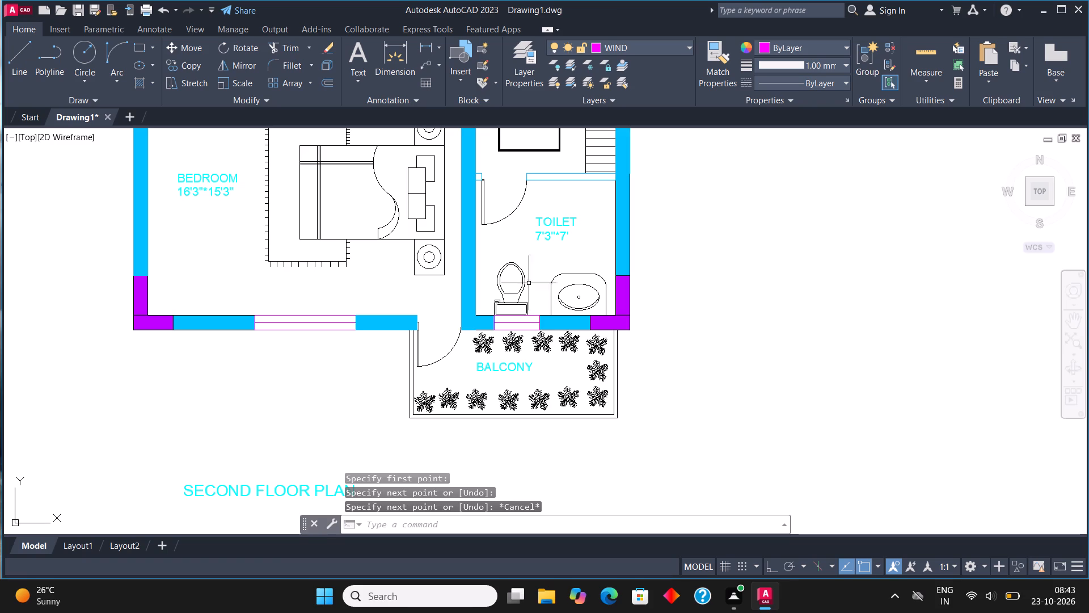
Select all commode blocks similar to the one in the lower toilet and move them to the FUR layer.
{"action": "left_click", "coordinate": [506, 268]}
{"action": "right_click", "coordinate": [512, 300]}
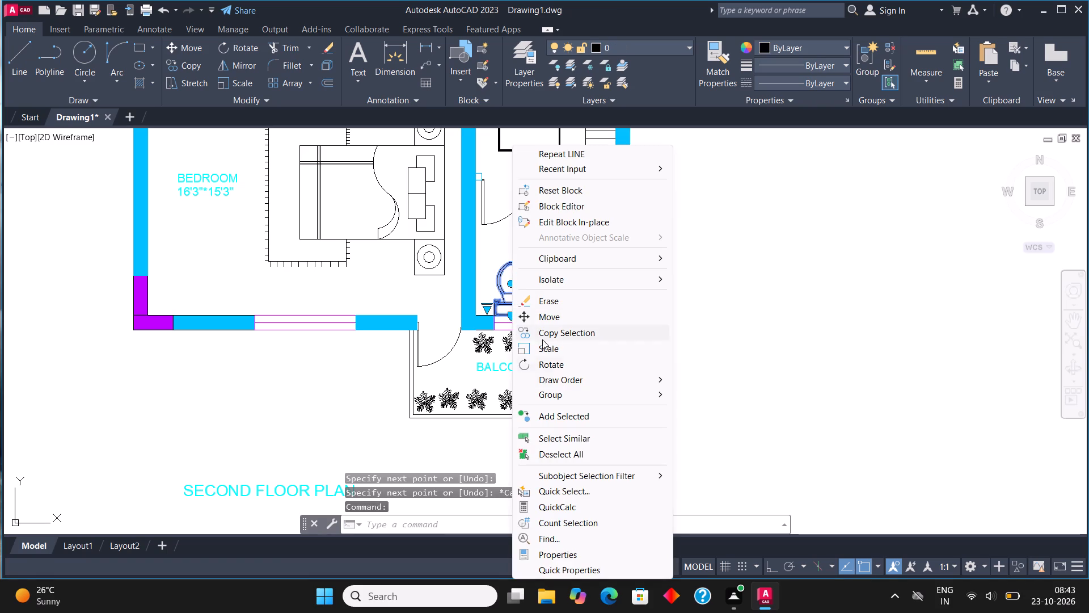
{"action": "left_click", "coordinate": [581, 438]}
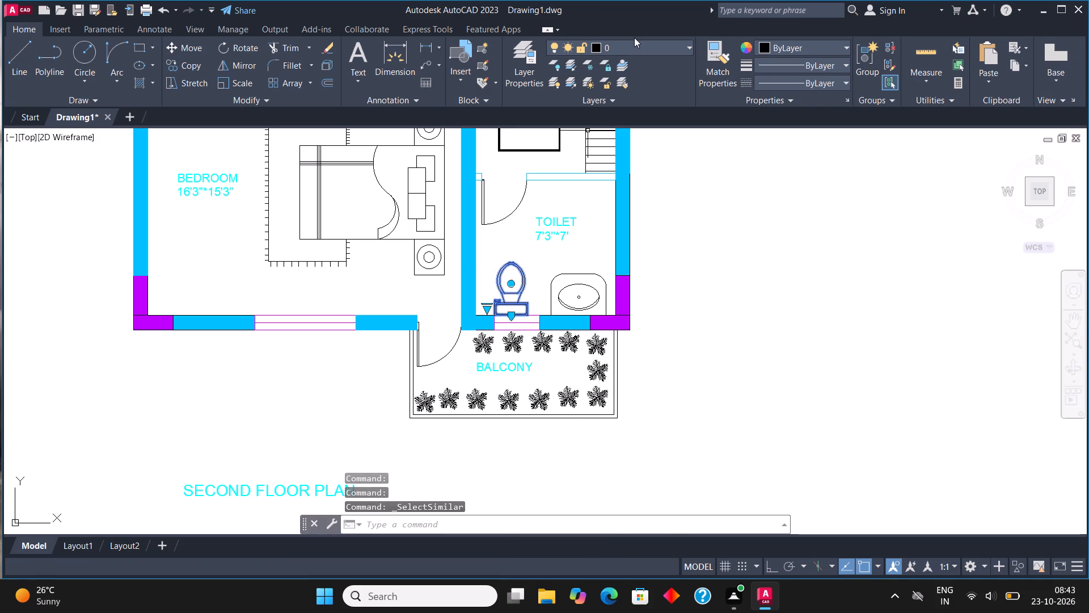
{"action": "left_click", "coordinate": [638, 47]}
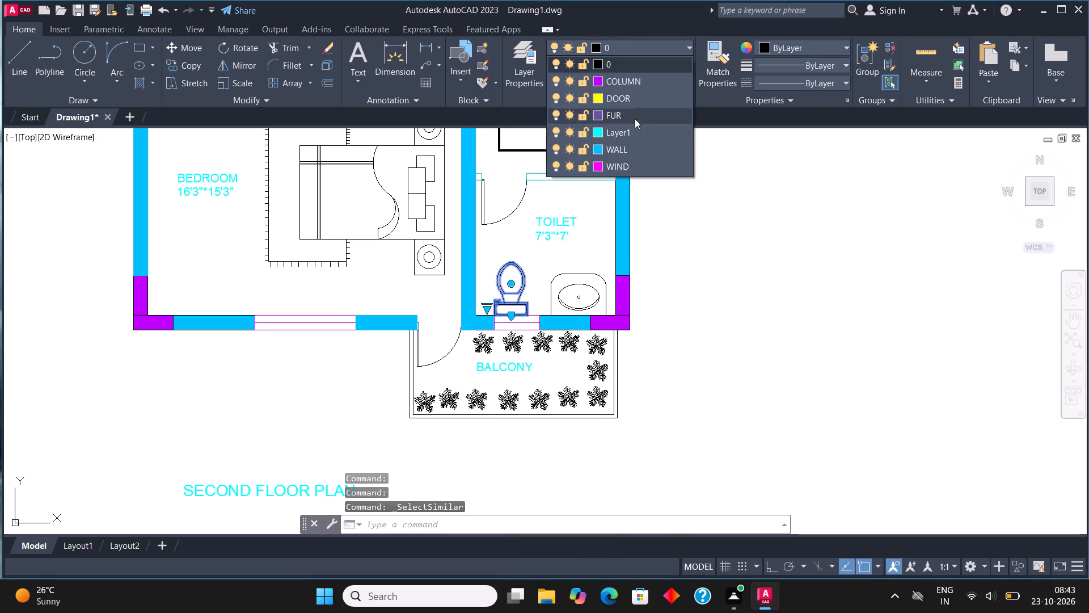
{"action": "left_click", "coordinate": [621, 115]}
{"action": "key", "text": "Escape"}
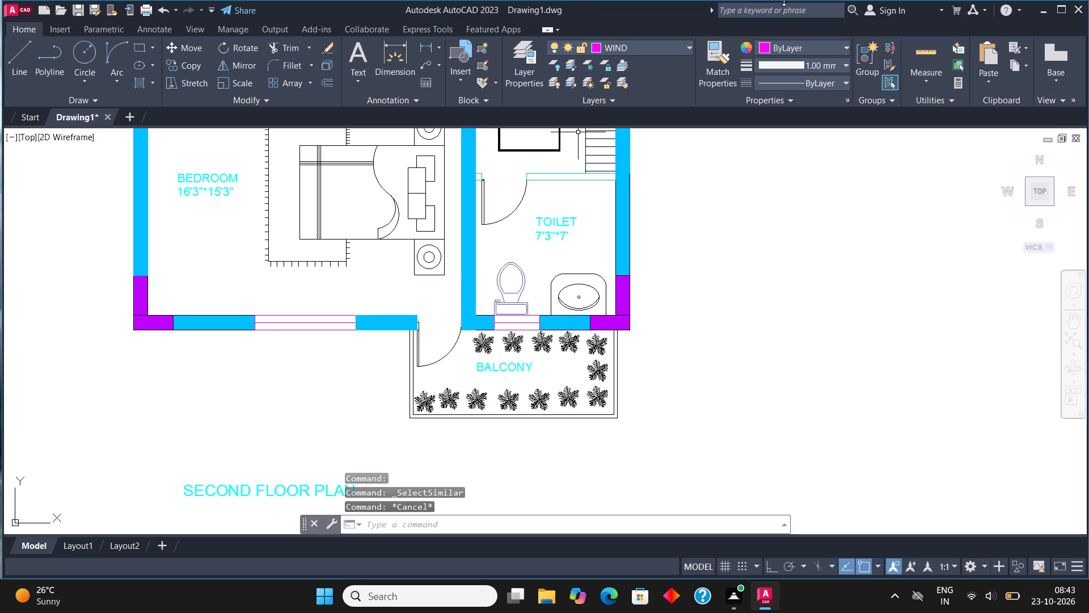
Change the FUR layer's colour to index colour 230.
{"action": "left_click", "coordinate": [642, 51]}
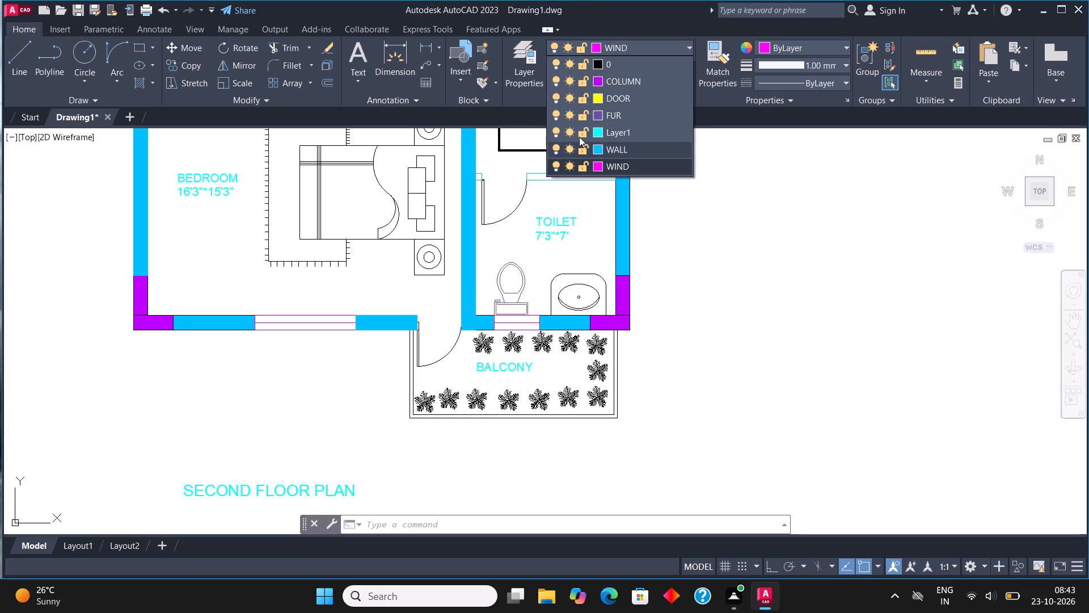
{"action": "left_click", "coordinate": [595, 115]}
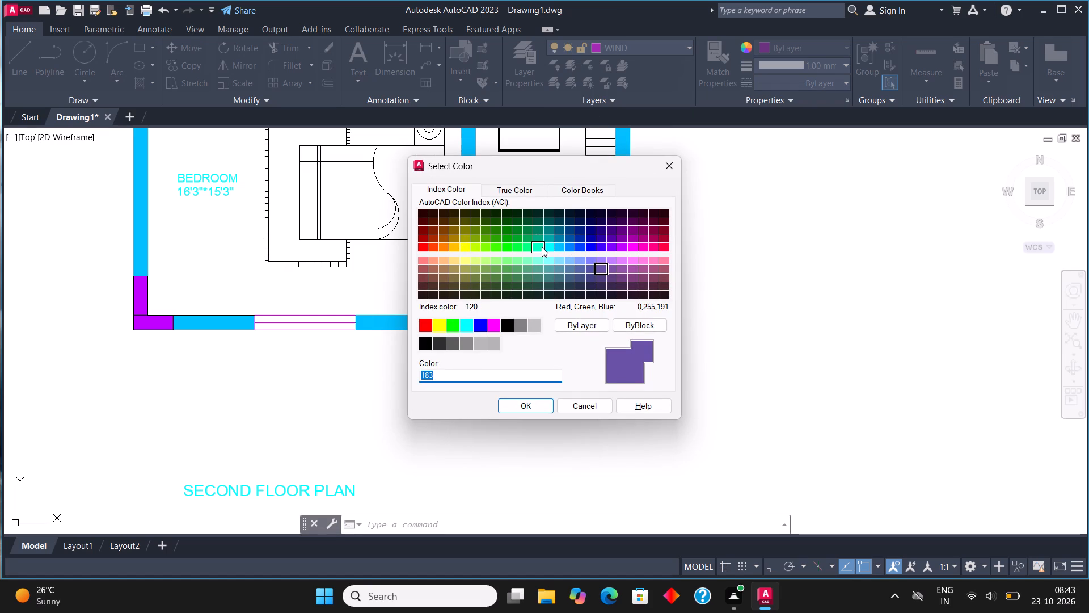
{"action": "left_click", "coordinate": [662, 248]}
{"action": "left_click", "coordinate": [536, 404]}
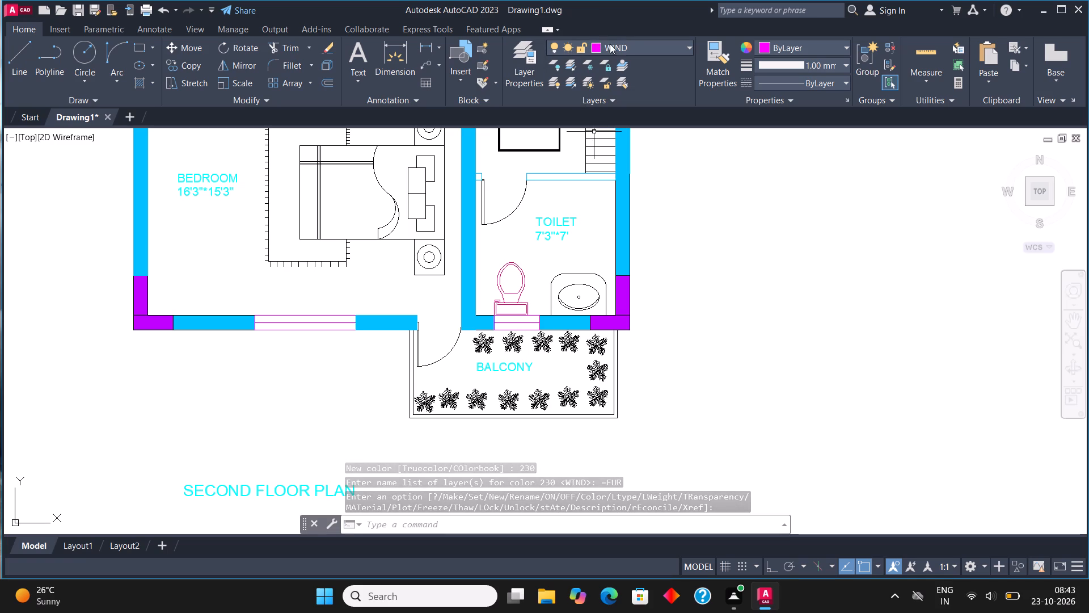
{"action": "left_click", "coordinate": [633, 43]}
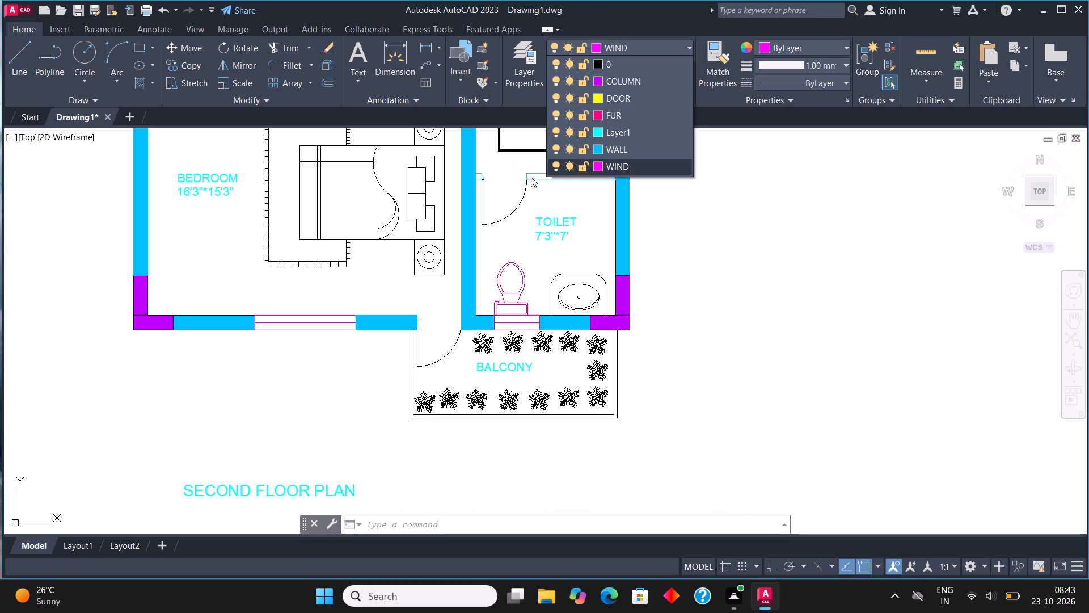
{"action": "left_click", "coordinate": [745, 197]}
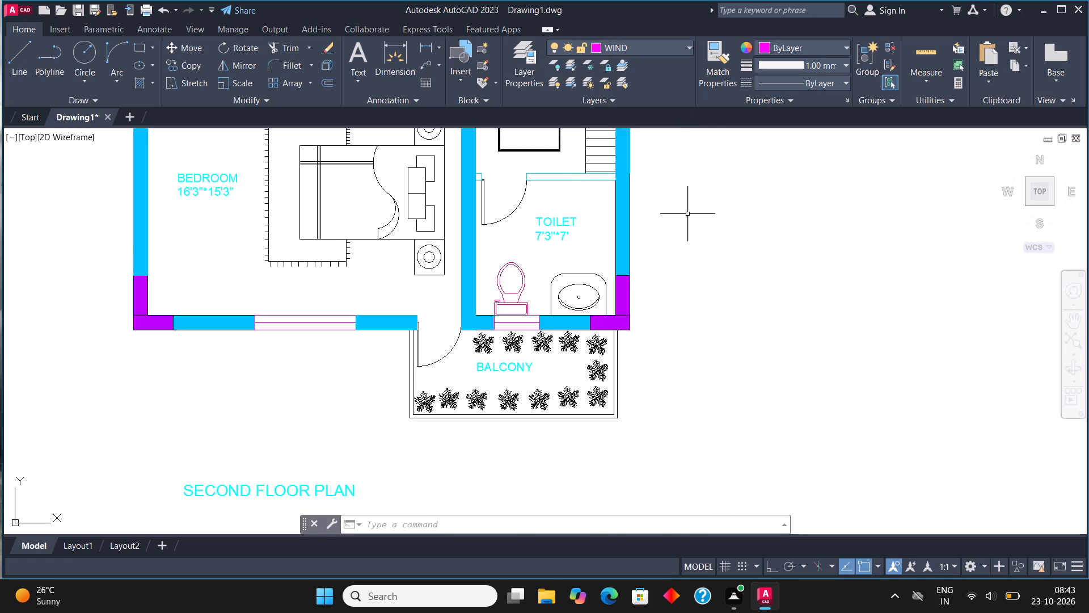
Move the lower toilet's washbasin, the lower bedroom's furniture, the lounge seating and tables, and the upper bedroom's bed and rug to the FUR layer.
{"action": "scroll", "coordinate": [547, 300], "scroll_direction": "up", "scroll_amount": 2}
{"action": "left_click", "coordinate": [661, 327]}
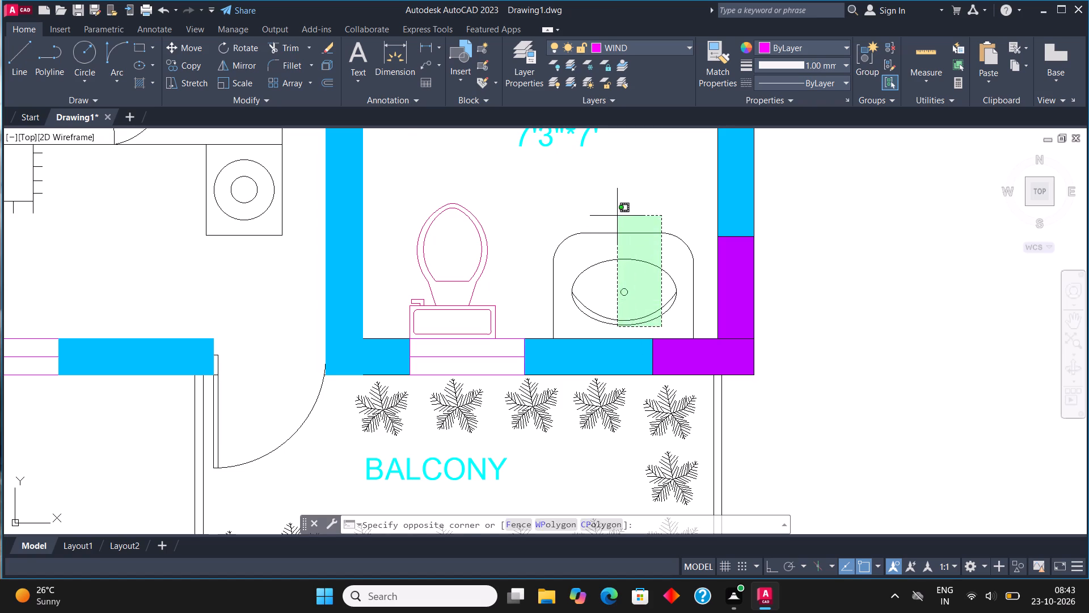
{"action": "left_click", "coordinate": [617, 216]}
{"action": "scroll", "coordinate": [514, 350], "scroll_direction": "down", "scroll_amount": 1}
{"action": "scroll", "coordinate": [628, 326], "scroll_direction": "up", "scroll_amount": 1}
{"action": "left_click_drag", "start_coordinate": [639, 320], "coordinate": [630, 309]}
{"action": "left_click", "coordinate": [616, 278]}
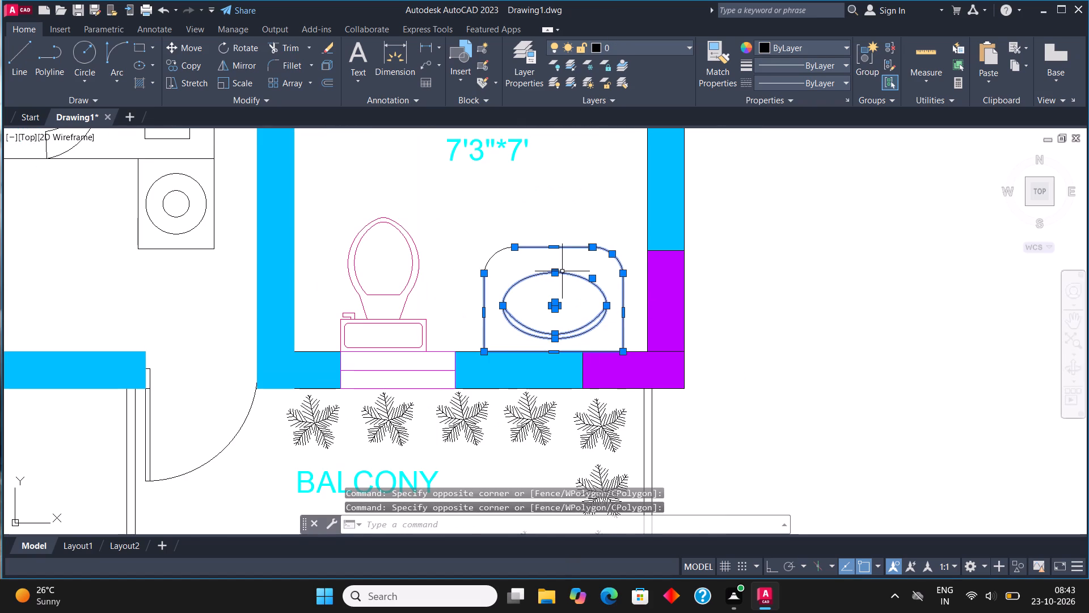
{"action": "left_click", "coordinate": [505, 274]}
{"action": "left_click", "coordinate": [475, 234]}
{"action": "scroll", "coordinate": [499, 279], "scroll_direction": "down", "scroll_amount": 2}
{"action": "scroll", "coordinate": [349, 241], "scroll_direction": "up", "scroll_amount": 1}
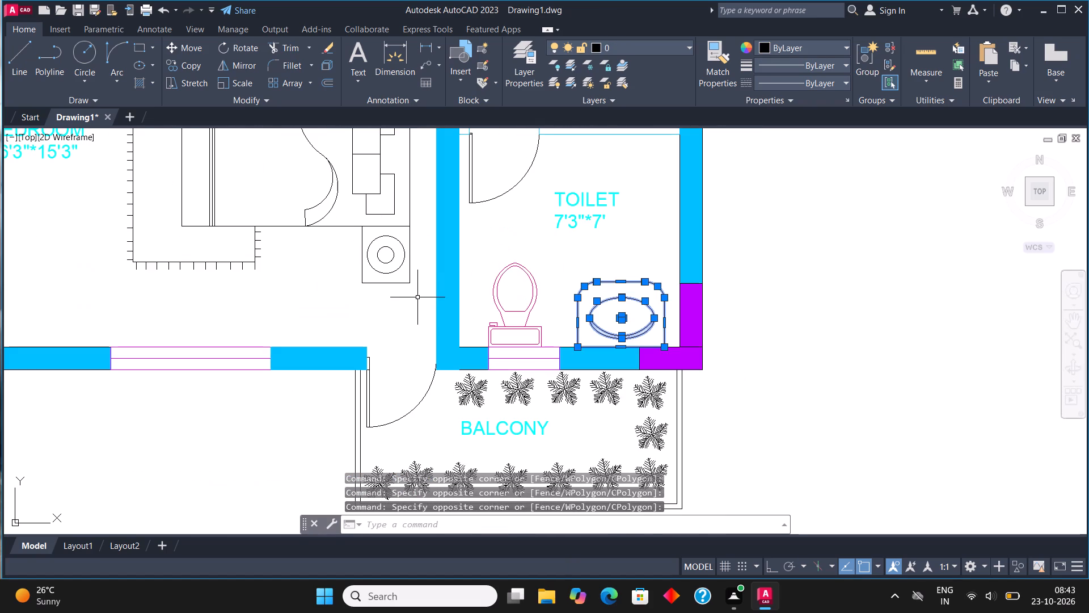
{"action": "left_click", "coordinate": [417, 303]}
{"action": "scroll", "coordinate": [397, 253], "scroll_direction": "down", "scroll_amount": 2}
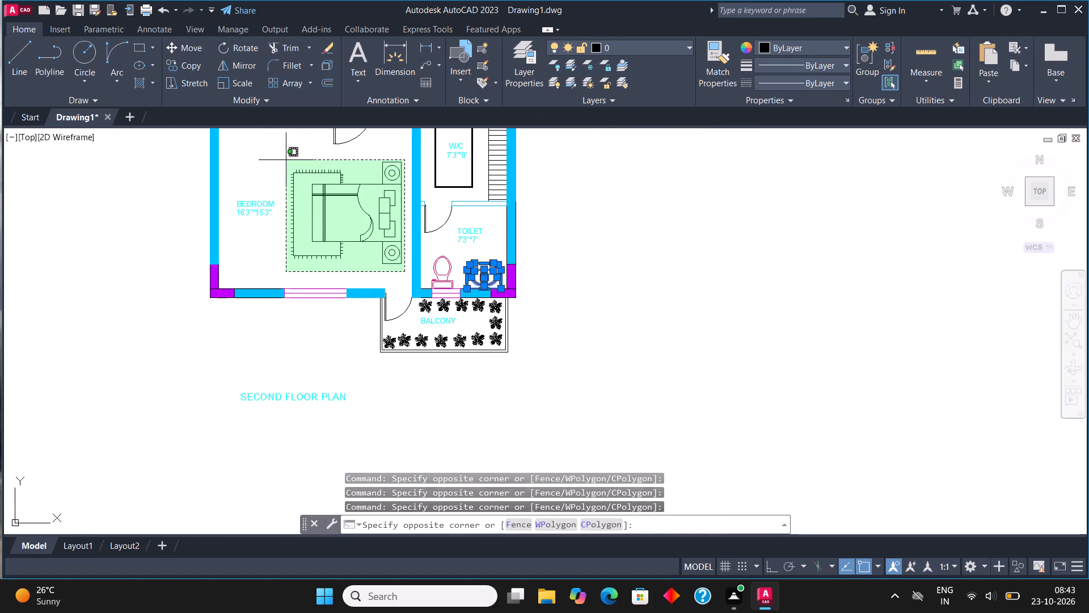
{"action": "left_click", "coordinate": [286, 160]}
{"action": "middle_click_drag", "start_coordinate": [402, 182], "coordinate": [478, 327]}
{"action": "scroll", "coordinate": [448, 293], "scroll_direction": "up", "scroll_amount": 2}
{"action": "scroll", "coordinate": [444, 290], "scroll_direction": "down", "scroll_amount": 3}
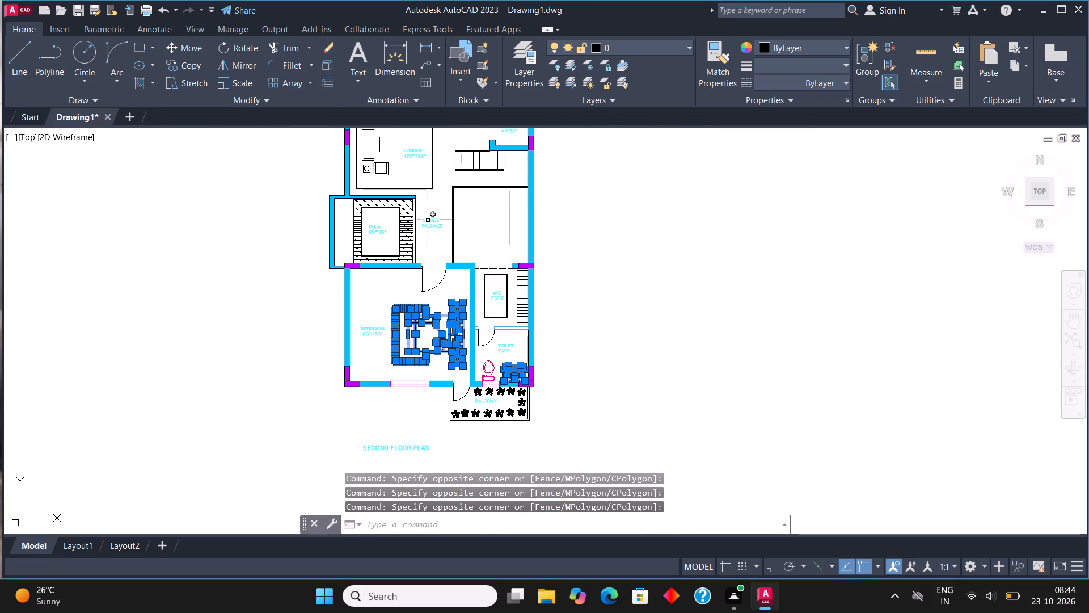
{"action": "scroll", "coordinate": [324, 157], "scroll_direction": "up", "scroll_amount": 2}
{"action": "middle_click_drag", "start_coordinate": [328, 162], "coordinate": [381, 350]}
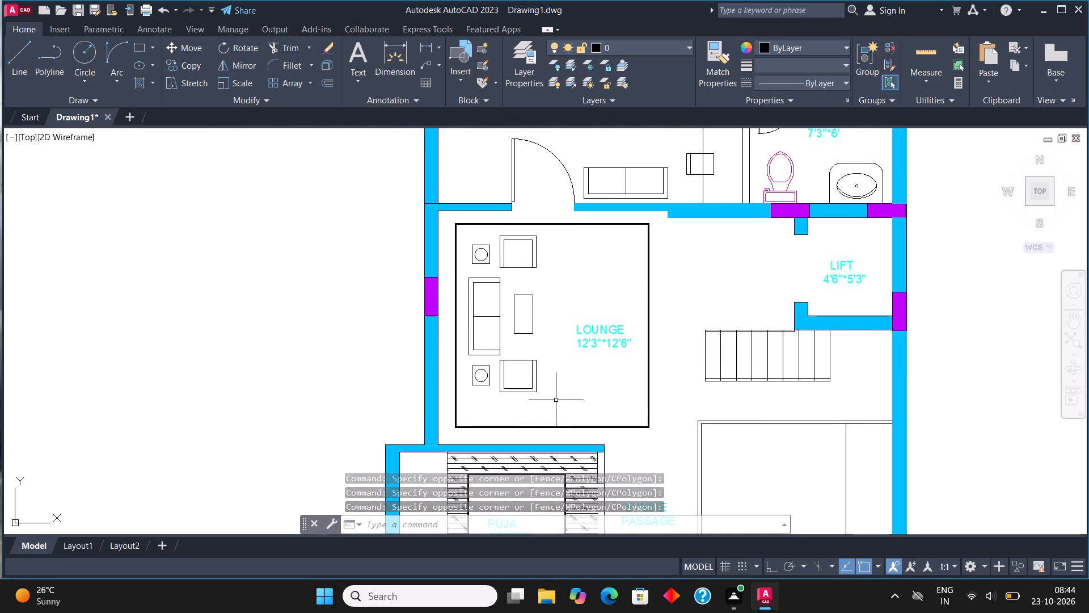
{"action": "left_click", "coordinate": [543, 398]}
{"action": "left_click", "coordinate": [470, 236]}
{"action": "scroll", "coordinate": [451, 299], "scroll_direction": "down", "scroll_amount": 1}
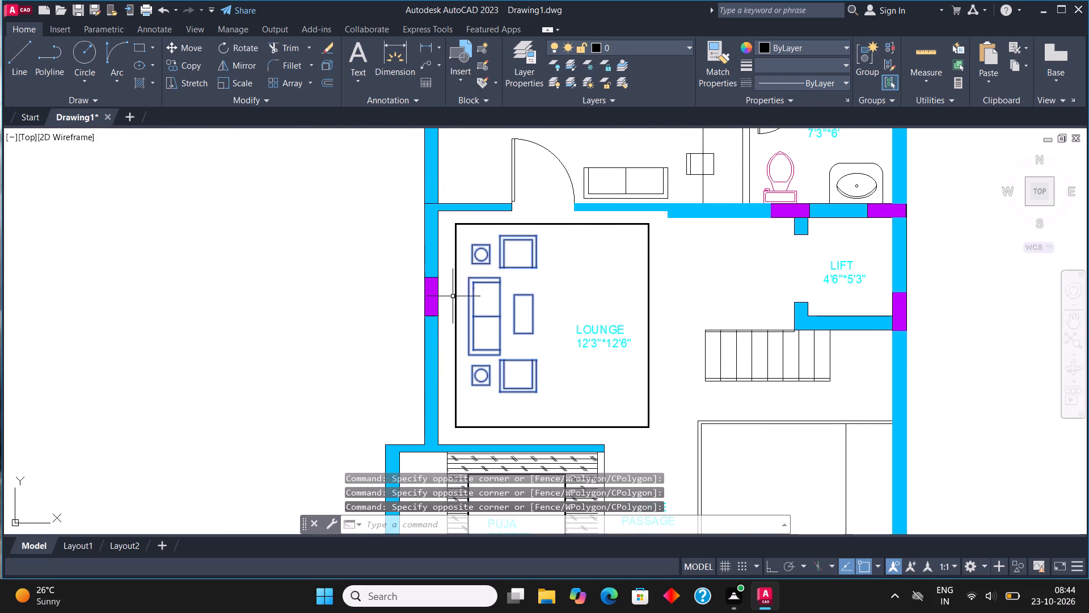
{"action": "scroll", "coordinate": [451, 299], "scroll_direction": "down", "scroll_amount": 1}
{"action": "scroll", "coordinate": [534, 198], "scroll_direction": "up", "scroll_amount": 1}
{"action": "left_click", "coordinate": [536, 243]}
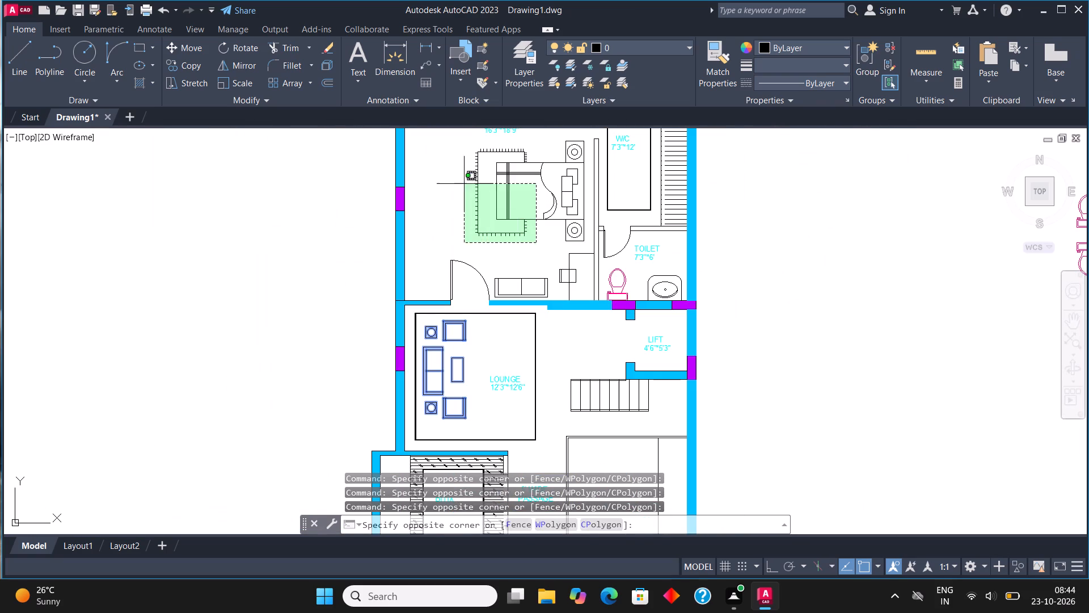
{"action": "left_click", "coordinate": [450, 138]}
{"action": "left_click", "coordinate": [653, 46]}
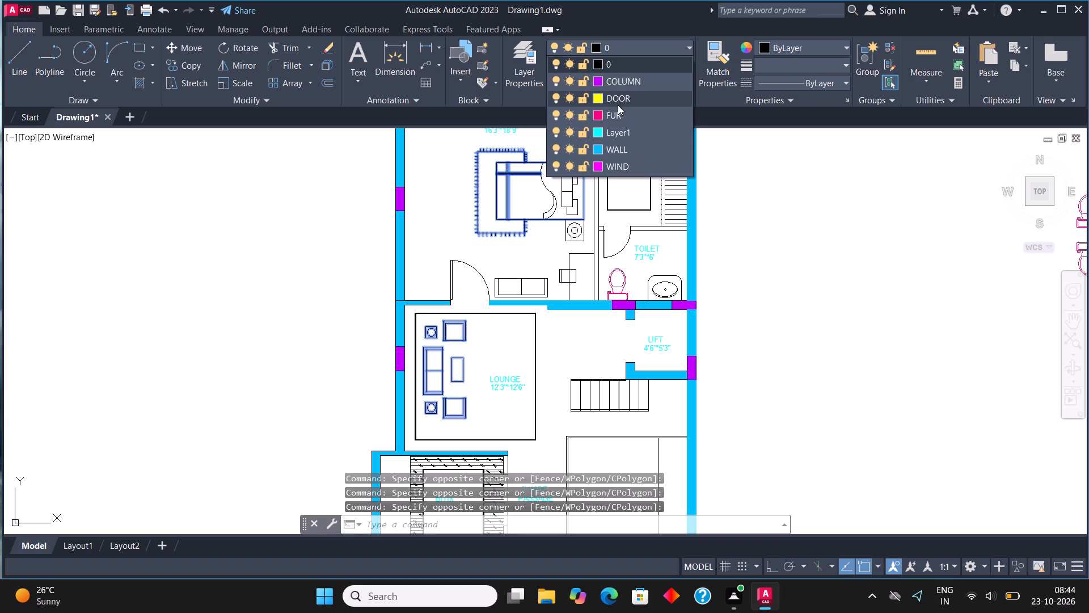
{"action": "left_click", "coordinate": [619, 109]}
{"action": "key", "text": "Escape"}
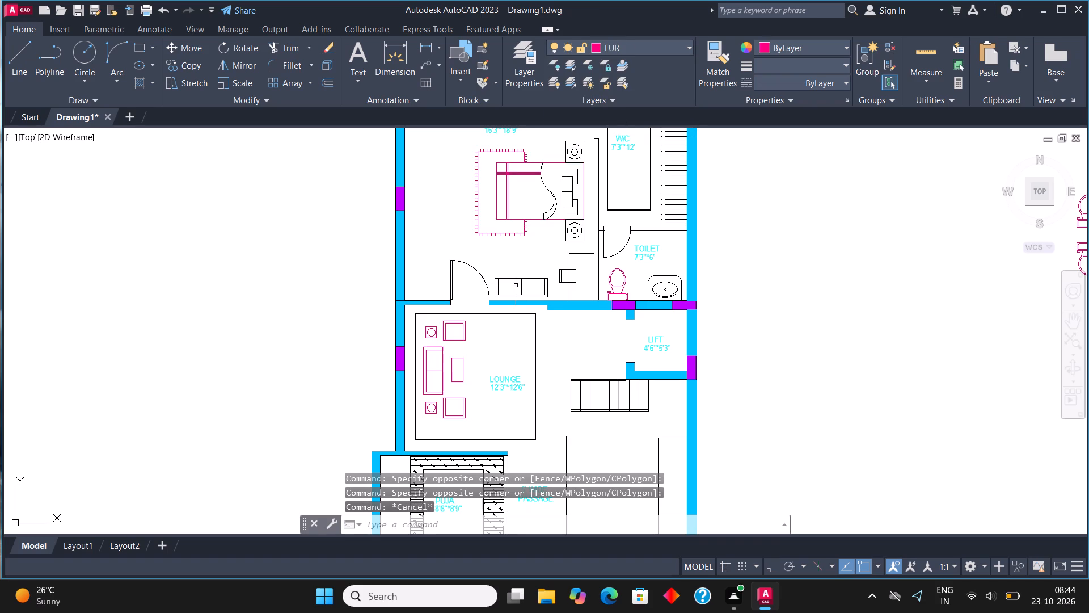
Move the upper bedroom's bedside tables, pillows and remaining bed lines to the FUR layer.
{"action": "scroll", "coordinate": [576, 153], "scroll_direction": "up", "scroll_amount": 2}
{"action": "middle_click_drag", "start_coordinate": [576, 153], "coordinate": [551, 170]}
{"action": "left_click", "coordinate": [568, 412]}
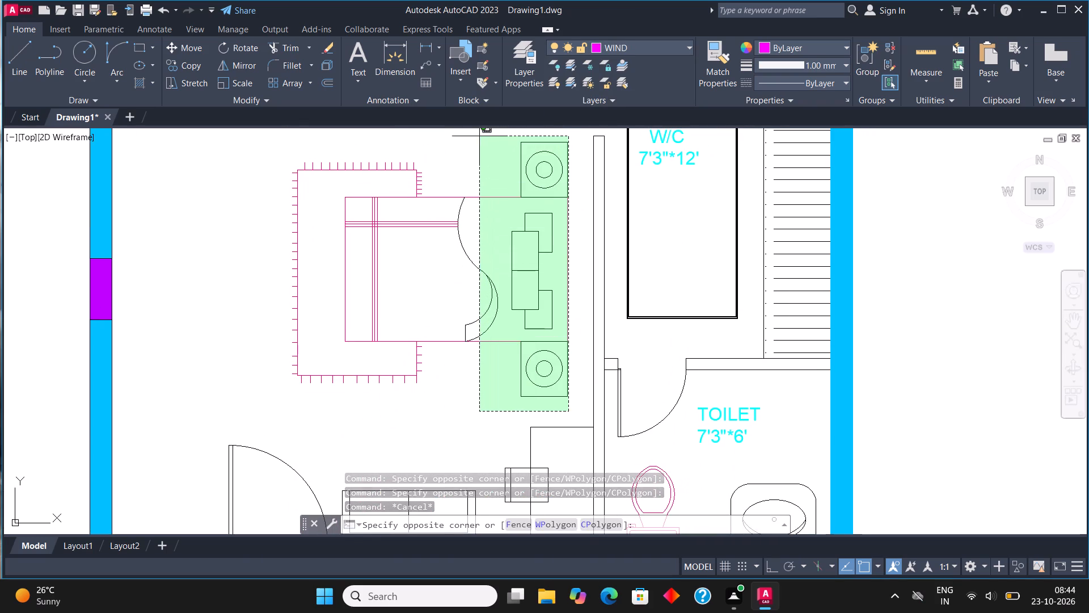
{"action": "left_click", "coordinate": [407, 142]}
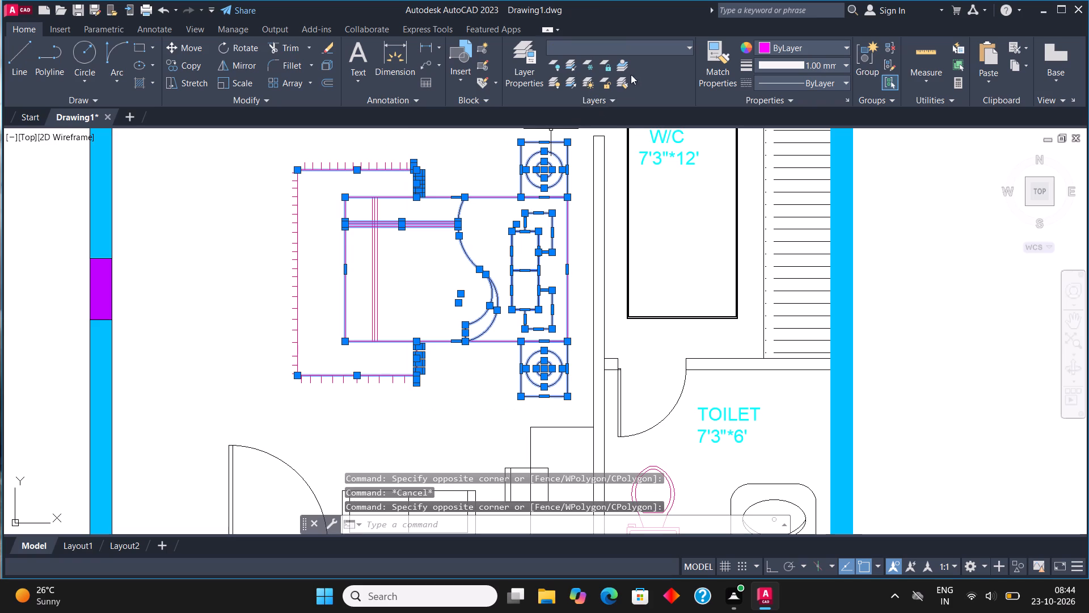
{"action": "left_click", "coordinate": [642, 48]}
{"action": "left_click", "coordinate": [642, 116]}
Move the upper bedroom's sofa, desk and chair and the upper toilet's washbasin to the FUR layer.
{"action": "scroll", "coordinate": [486, 266], "scroll_direction": "down", "scroll_amount": 1}
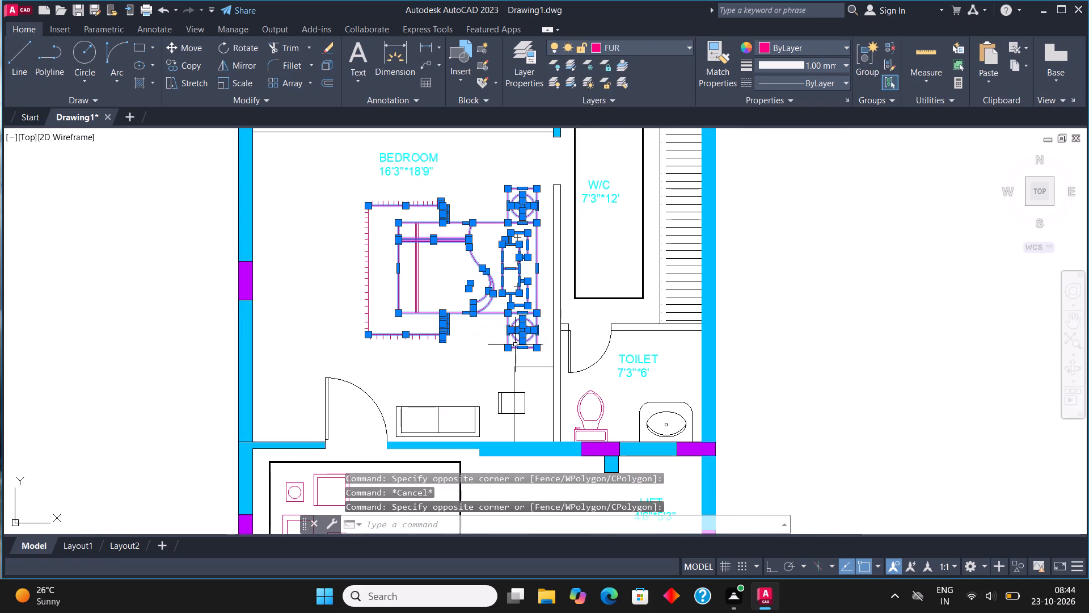
{"action": "middle_click_drag", "start_coordinate": [527, 382], "coordinate": [539, 298]}
{"action": "scroll", "coordinate": [539, 326], "scroll_direction": "up", "scroll_amount": 1}
{"action": "left_click_drag", "start_coordinate": [546, 347], "coordinate": [541, 341]}
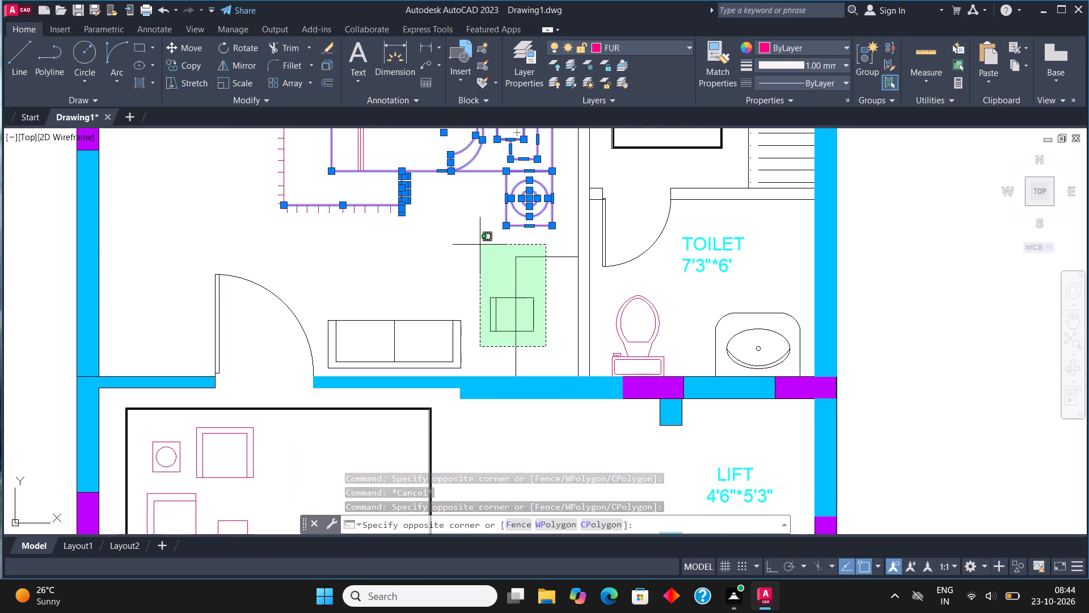
{"action": "left_click", "coordinate": [480, 244]}
{"action": "left_click", "coordinate": [479, 371]}
{"action": "left_click", "coordinate": [326, 279]}
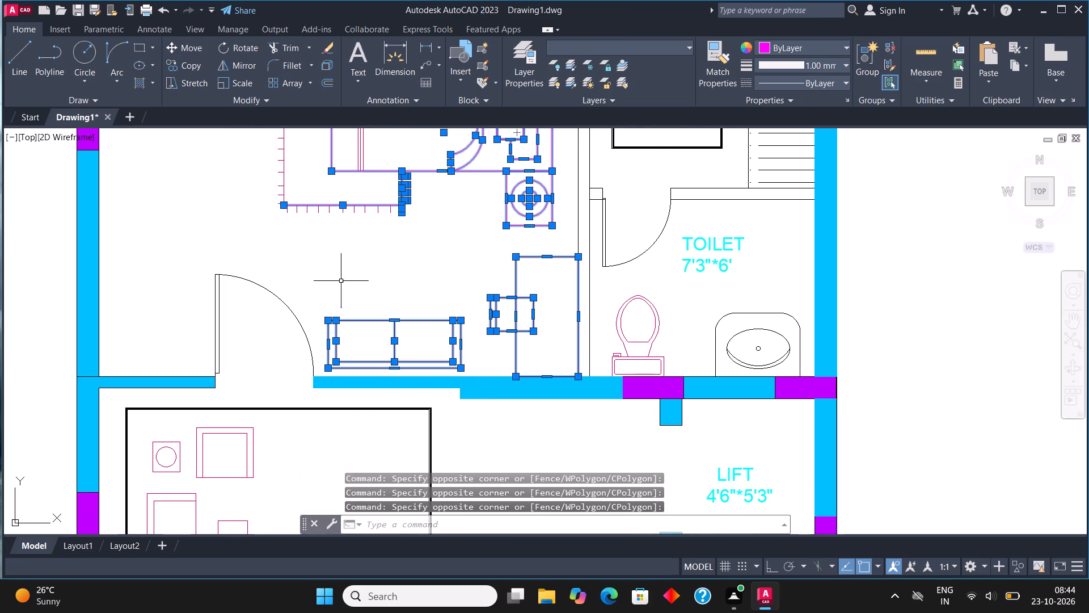
{"action": "left_click_drag", "start_coordinate": [788, 370], "coordinate": [784, 362]}
{"action": "left_click", "coordinate": [731, 300]}
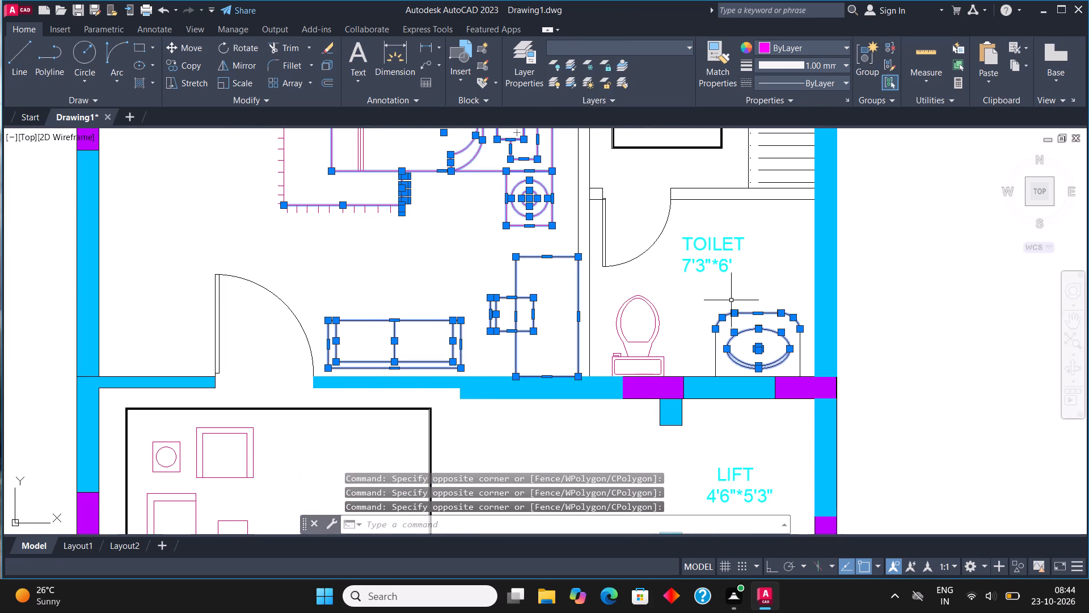
{"action": "left_click", "coordinate": [719, 363]}
{"action": "left_click", "coordinate": [702, 335]}
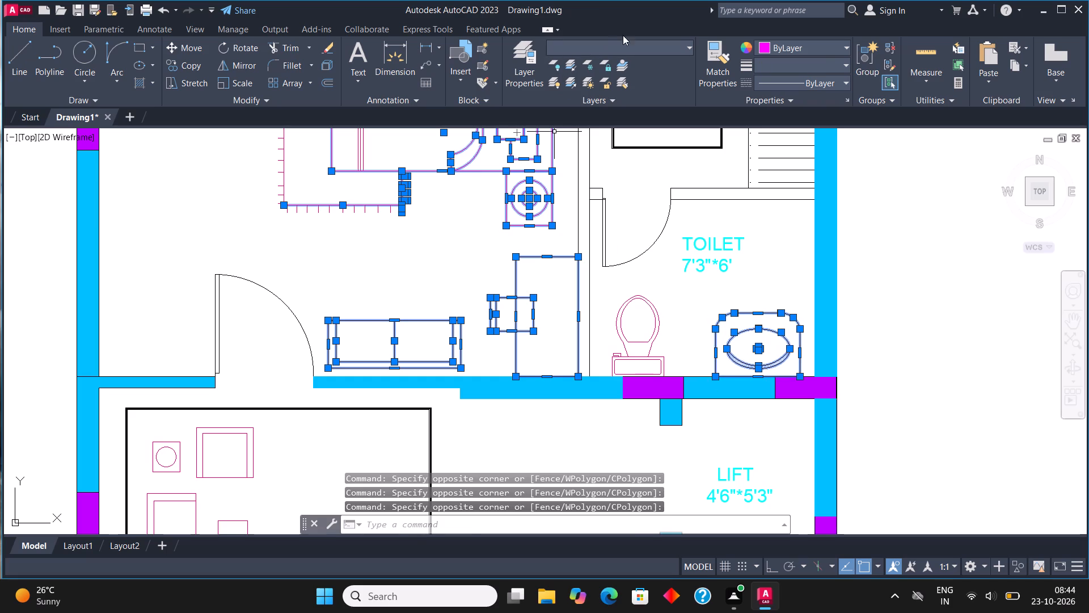
{"action": "left_click", "coordinate": [623, 44]}
{"action": "left_click", "coordinate": [623, 110]}
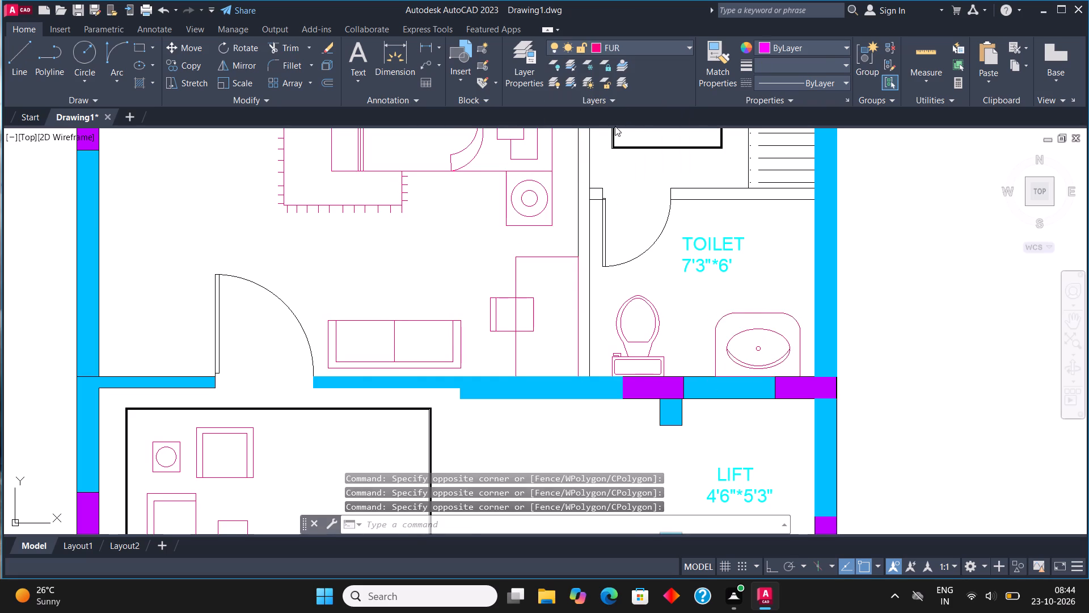
{"action": "scroll", "coordinate": [448, 345], "scroll_direction": "down", "scroll_amount": 1}
{"action": "key", "text": "Escape"}
Move the thick rectangular outlines in the upper W/C, lower W/C and lounge to the FUR layer.
{"action": "scroll", "coordinate": [608, 289], "scroll_direction": "down", "scroll_amount": 4}
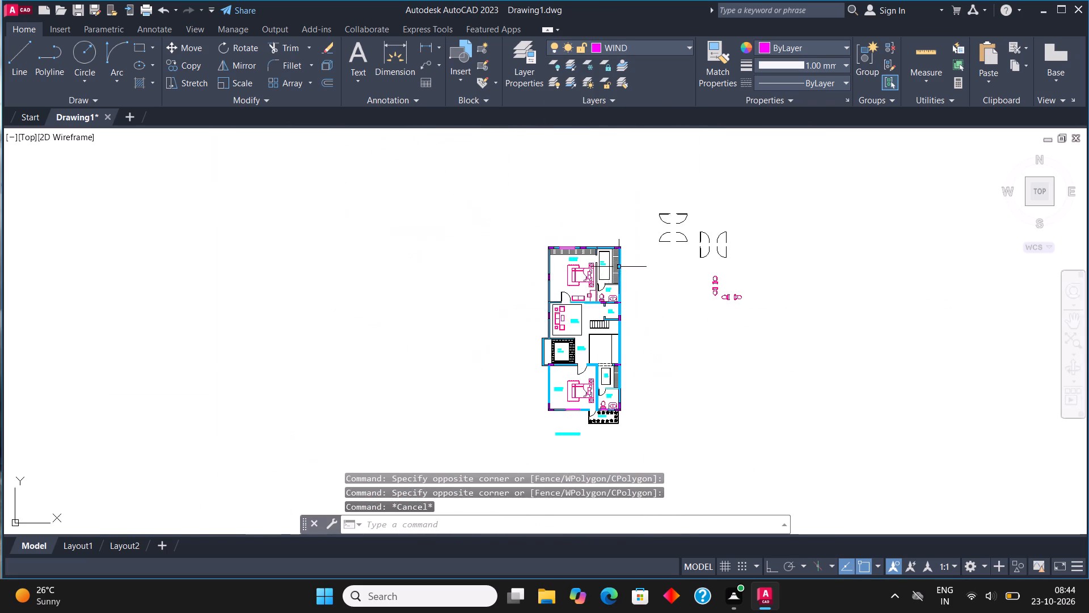
{"action": "scroll", "coordinate": [618, 263], "scroll_direction": "up", "scroll_amount": 4}
{"action": "left_click", "coordinate": [562, 317]}
{"action": "left_click", "coordinate": [548, 296]}
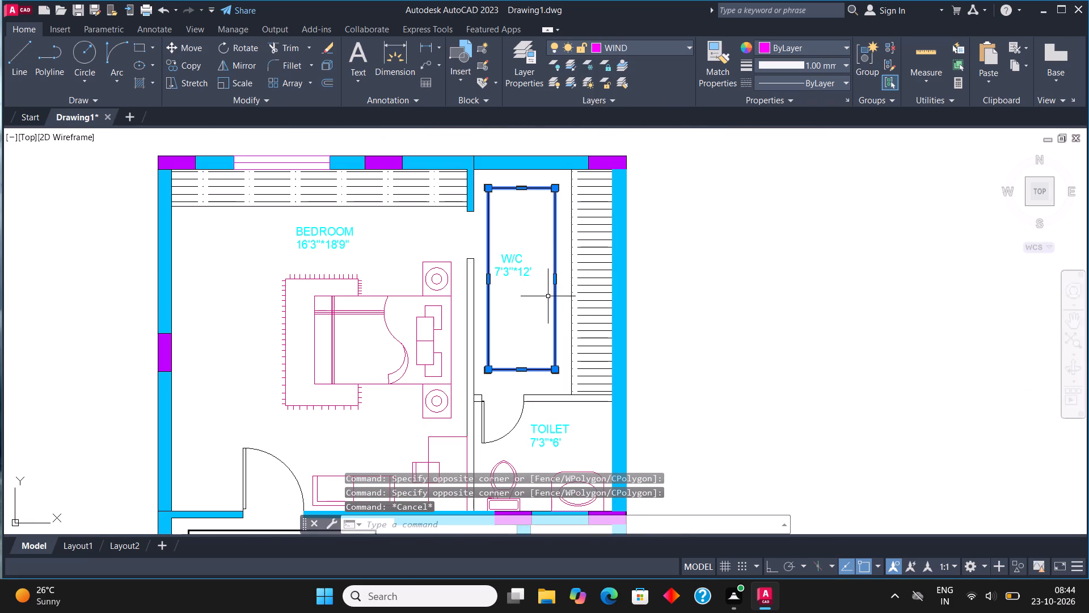
{"action": "scroll", "coordinate": [522, 206], "scroll_direction": "down", "scroll_amount": 4}
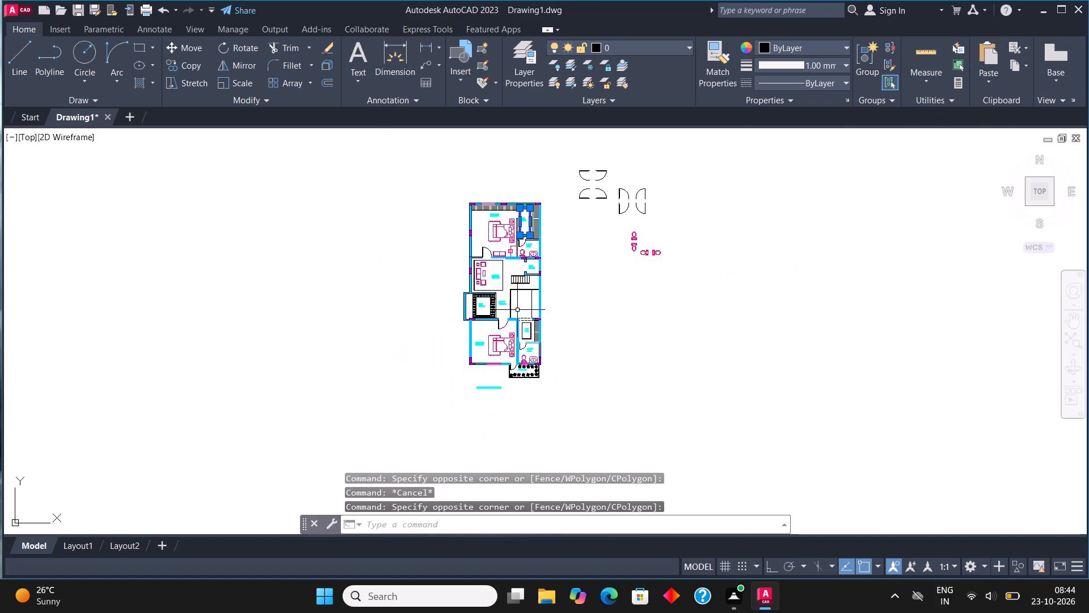
{"action": "scroll", "coordinate": [517, 311], "scroll_direction": "up", "scroll_amount": 3}
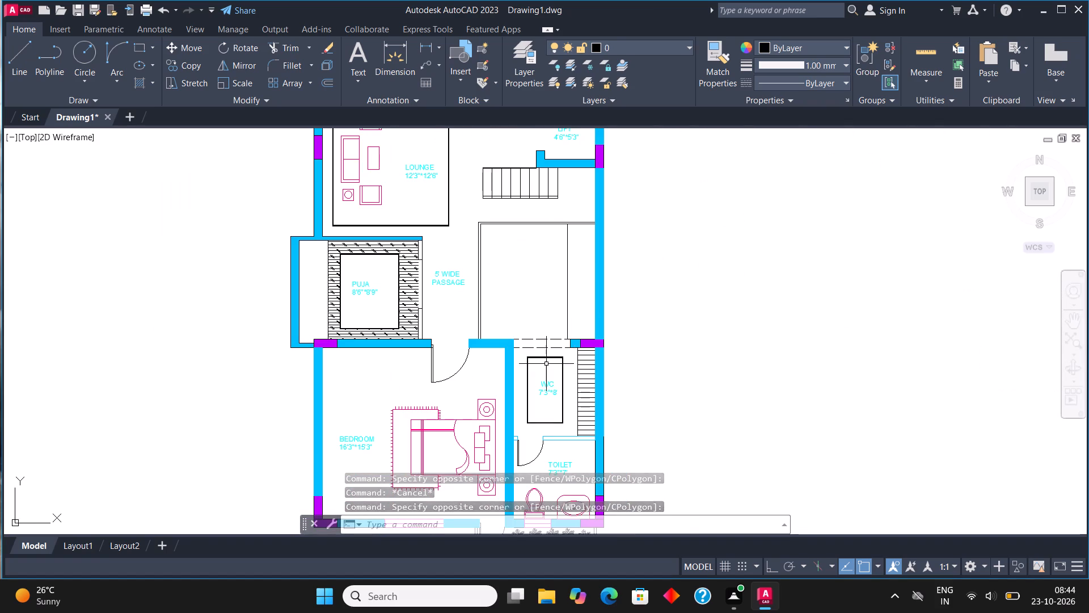
{"action": "scroll", "coordinate": [545, 364], "scroll_direction": "up", "scroll_amount": 2}
{"action": "left_click", "coordinate": [541, 362]}
{"action": "left_click", "coordinate": [525, 338]}
{"action": "scroll", "coordinate": [501, 266], "scroll_direction": "down", "scroll_amount": 2}
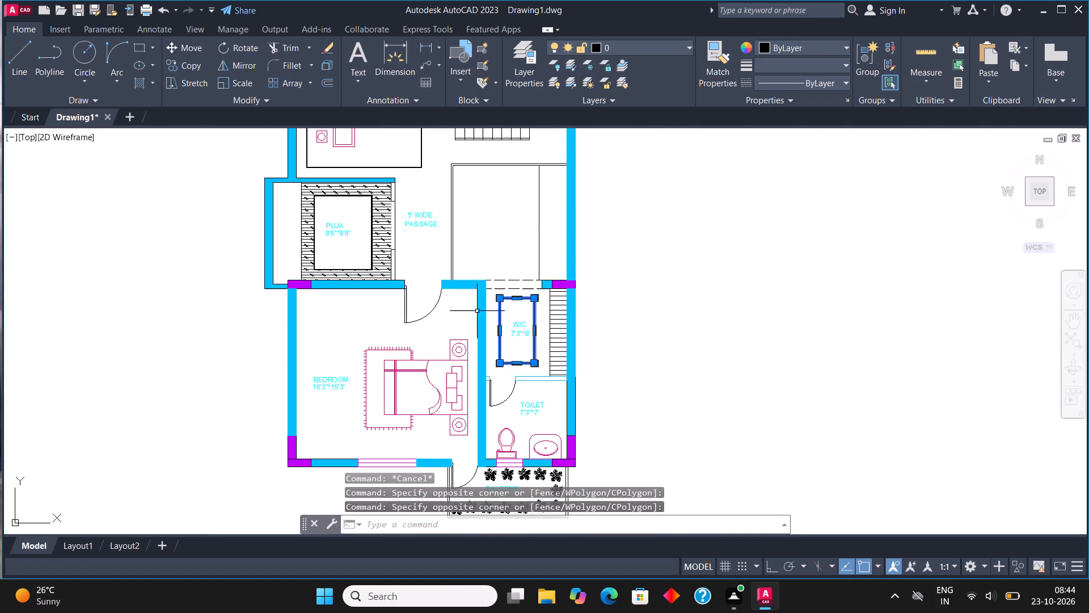
{"action": "middle_click_drag", "start_coordinate": [495, 274], "coordinate": [516, 405]}
{"action": "left_click", "coordinate": [451, 210]}
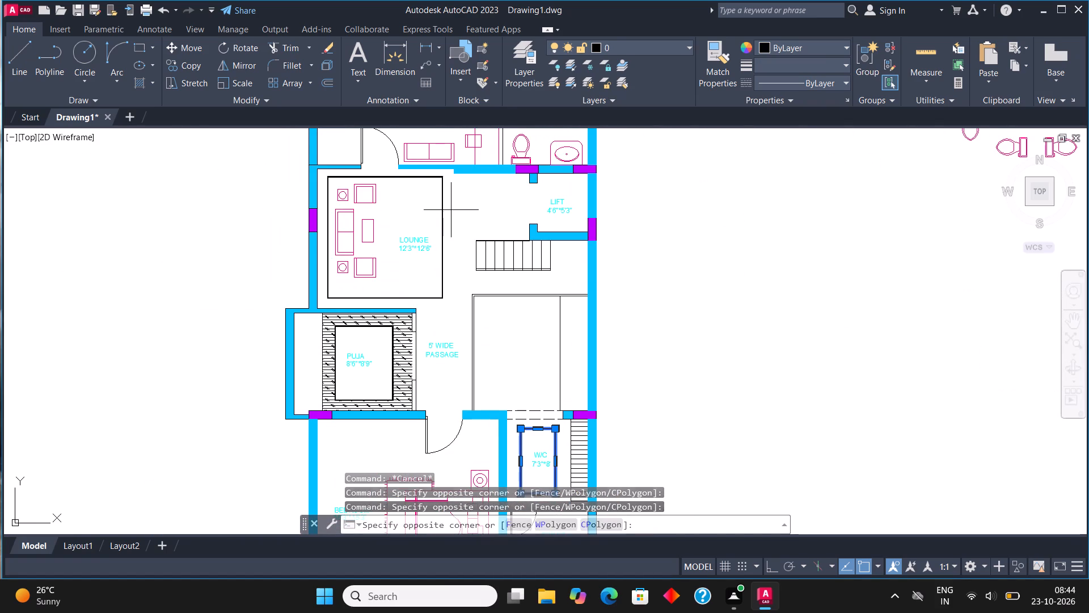
{"action": "left_click", "coordinate": [423, 193]}
{"action": "left_click", "coordinate": [651, 40]}
{"action": "left_click", "coordinate": [644, 115]}
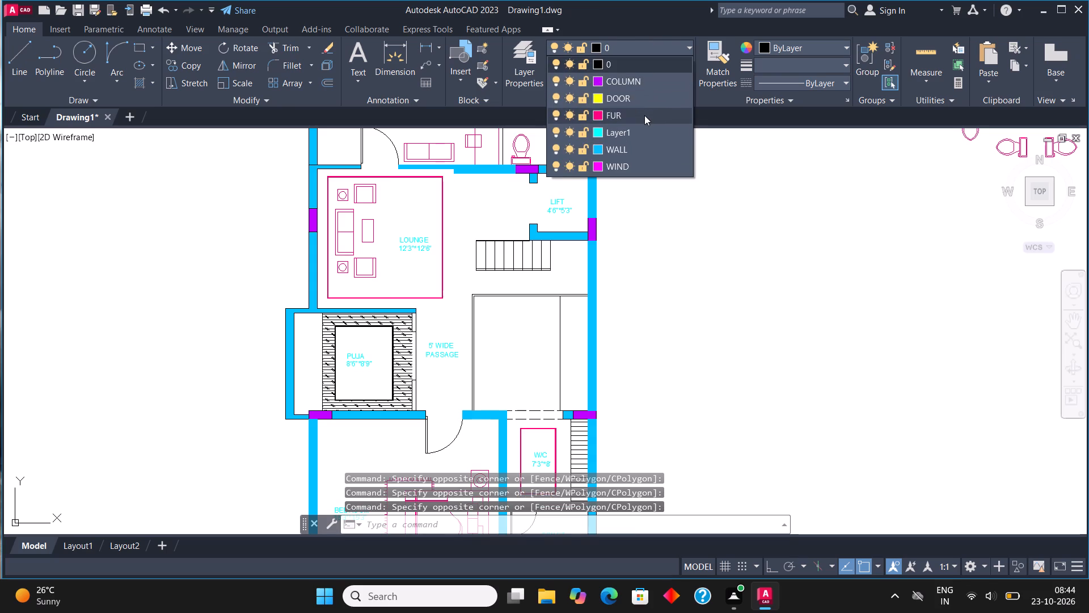
{"action": "key", "text": "Escape"}
Move the double-line outline of the open area between the staircase and the lower W/C to the WALL layer.
{"action": "scroll", "coordinate": [510, 307], "scroll_direction": "up", "scroll_amount": 1}
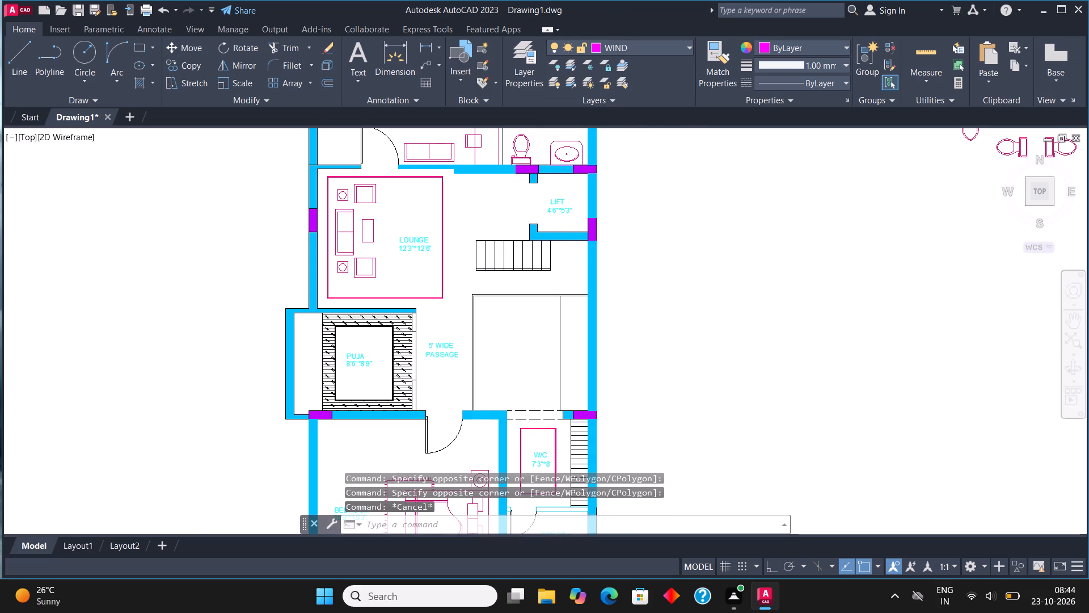
{"action": "middle_click_drag", "start_coordinate": [509, 307], "coordinate": [501, 300]}
{"action": "scroll", "coordinate": [501, 301], "scroll_direction": "up", "scroll_amount": 1}
{"action": "left_click", "coordinate": [504, 304]}
{"action": "left_click", "coordinate": [496, 241]}
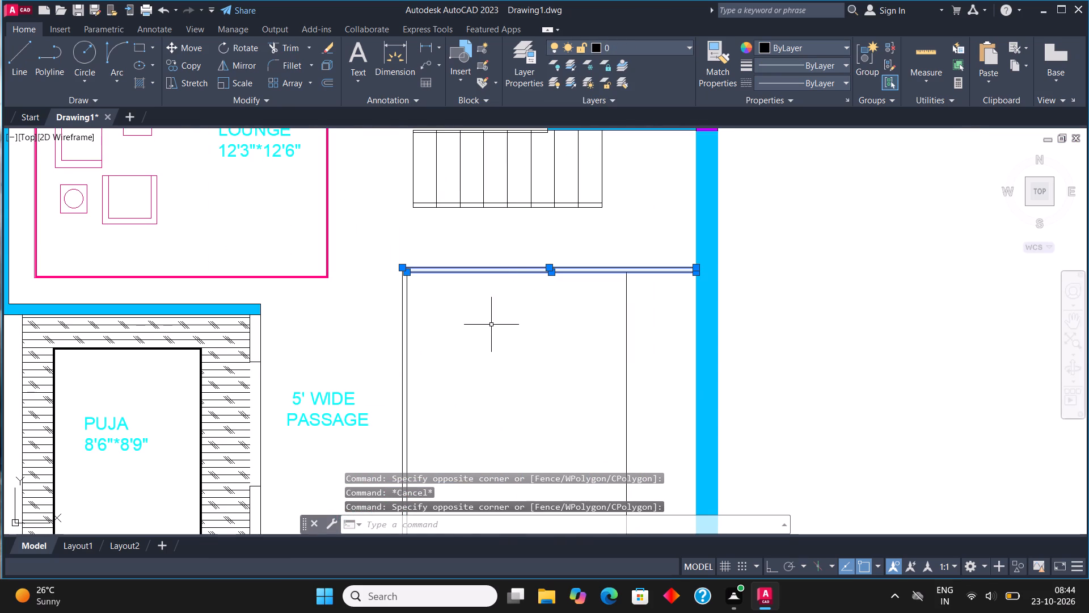
{"action": "left_click_drag", "start_coordinate": [467, 367], "coordinate": [460, 362]}
{"action": "left_click", "coordinate": [375, 304]}
{"action": "left_click", "coordinate": [654, 51]}
{"action": "left_click", "coordinate": [641, 150]}
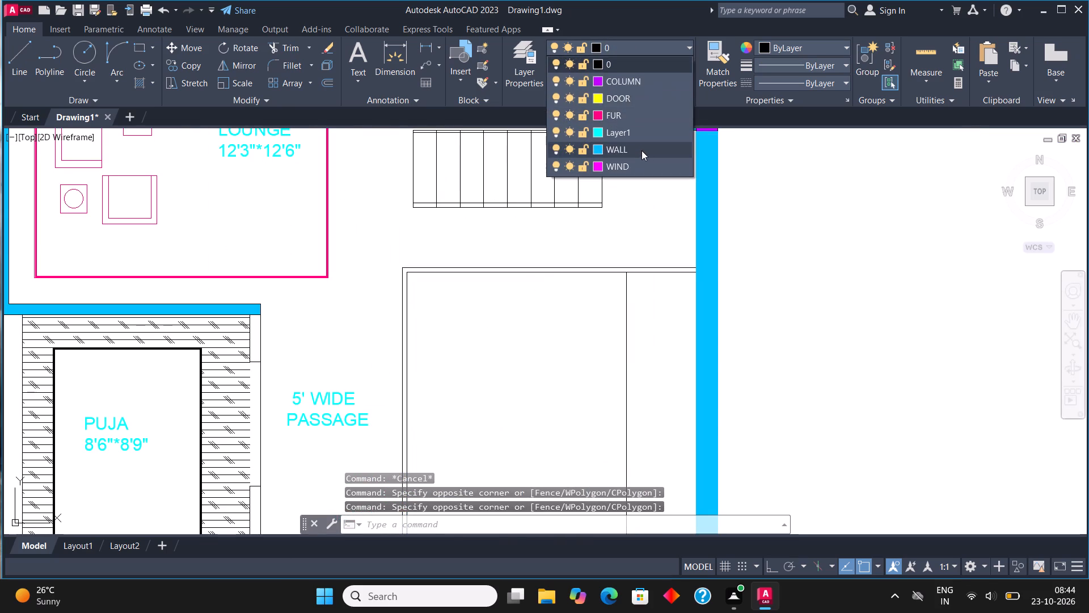
{"action": "key", "text": "Escape"}
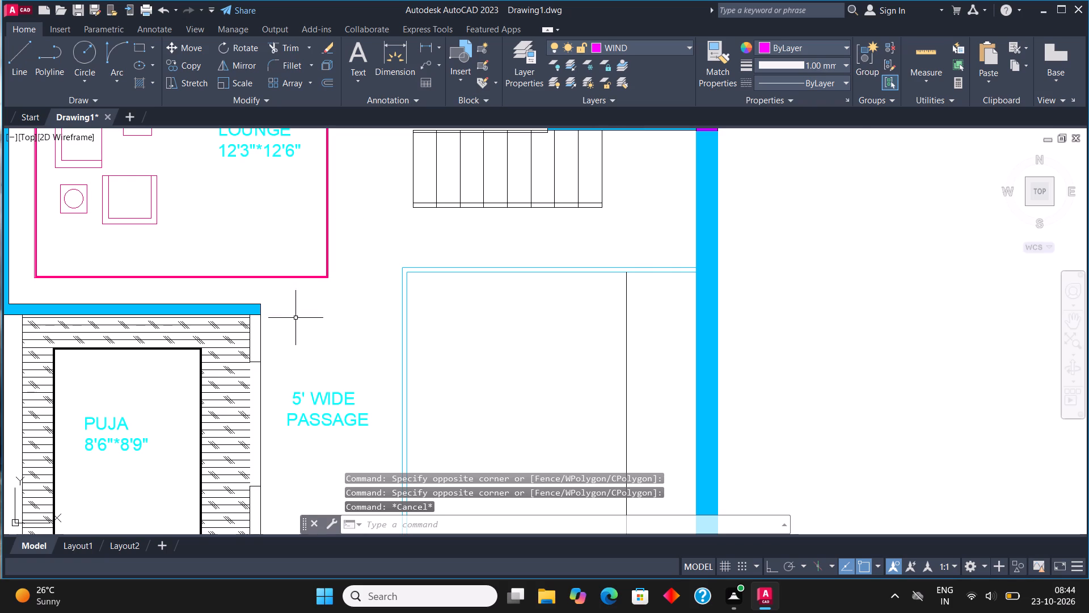
Move the puja room's floor hatch and its thick rectangular border to the FUR layer.
{"action": "scroll", "coordinate": [331, 350], "scroll_direction": "down", "scroll_amount": 2}
{"action": "middle_click_drag", "start_coordinate": [390, 333], "coordinate": [496, 259]}
{"action": "scroll", "coordinate": [353, 272], "scroll_direction": "up", "scroll_amount": 2}
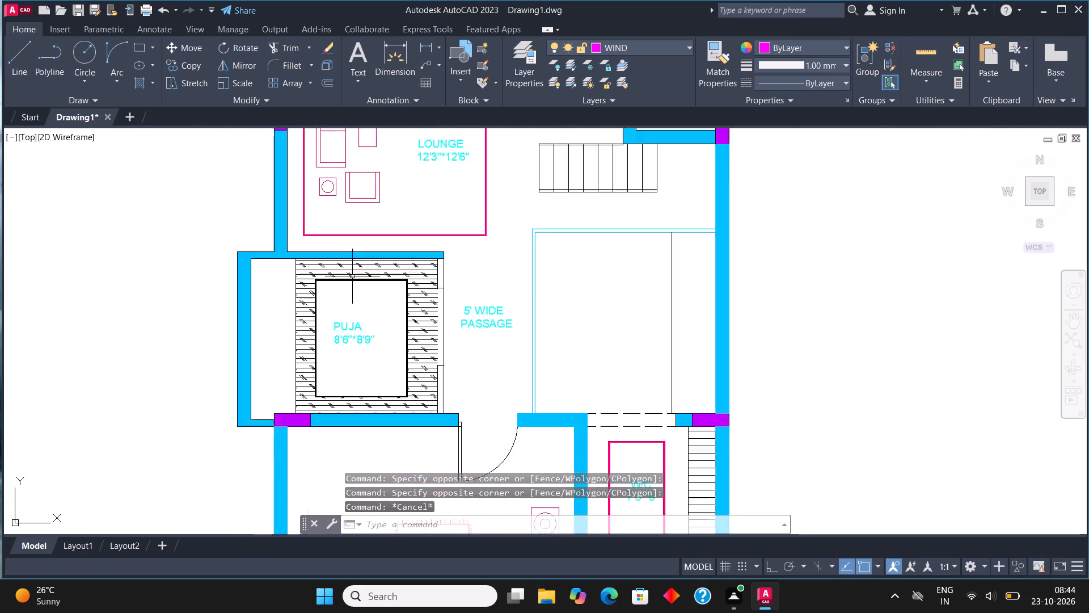
{"action": "scroll", "coordinate": [352, 280], "scroll_direction": "up", "scroll_amount": 4}
{"action": "left_click", "coordinate": [374, 250]}
{"action": "left_click", "coordinate": [342, 321]}
{"action": "scroll", "coordinate": [353, 300], "scroll_direction": "down", "scroll_amount": 3}
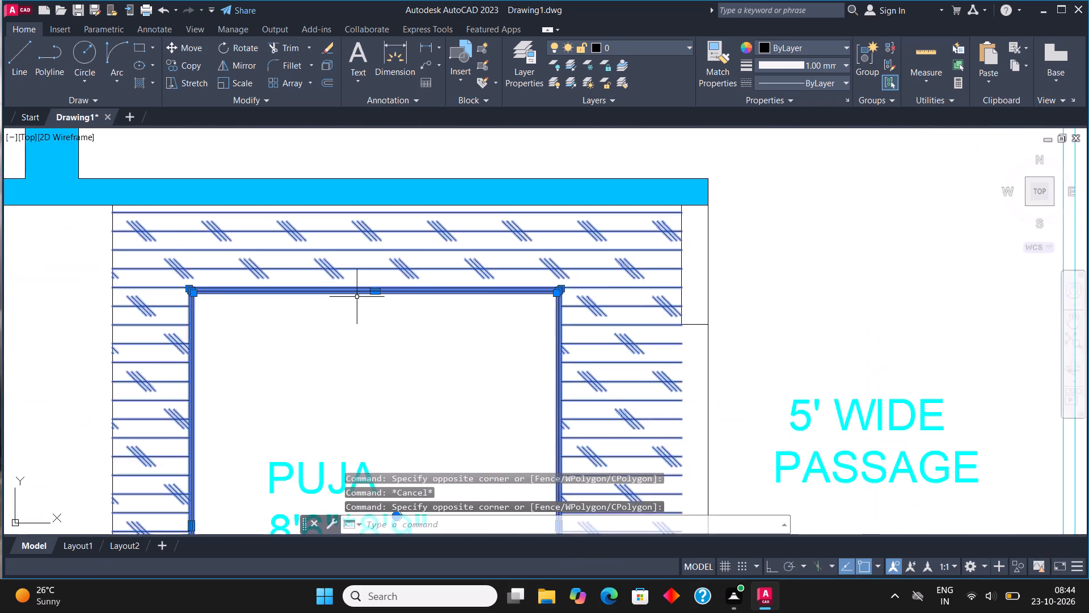
{"action": "scroll", "coordinate": [359, 295], "scroll_direction": "down", "scroll_amount": 2}
{"action": "left_click", "coordinate": [641, 49]}
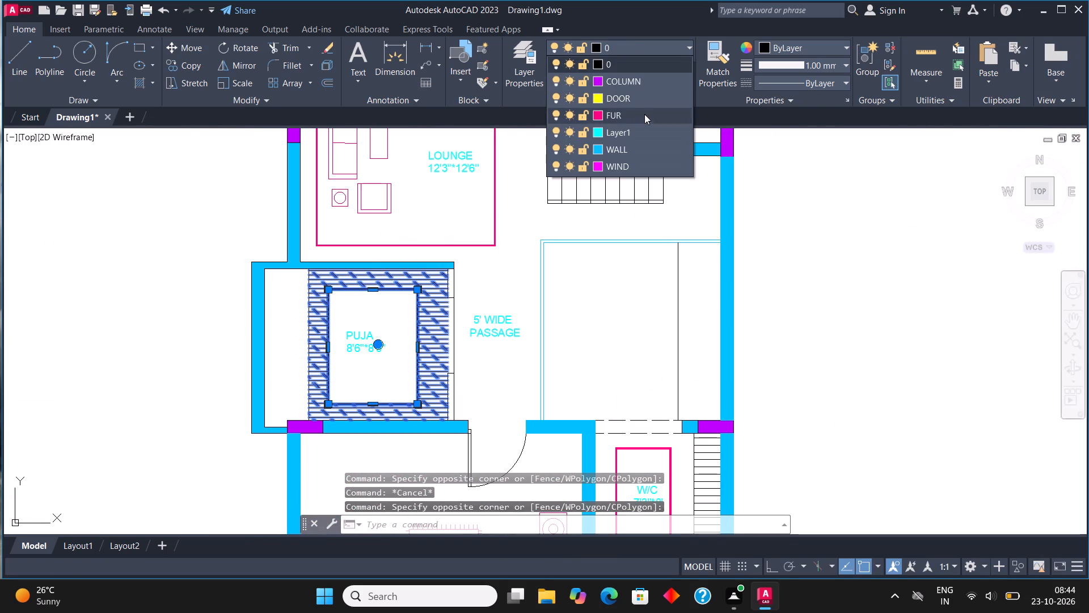
{"action": "left_click", "coordinate": [628, 116]}
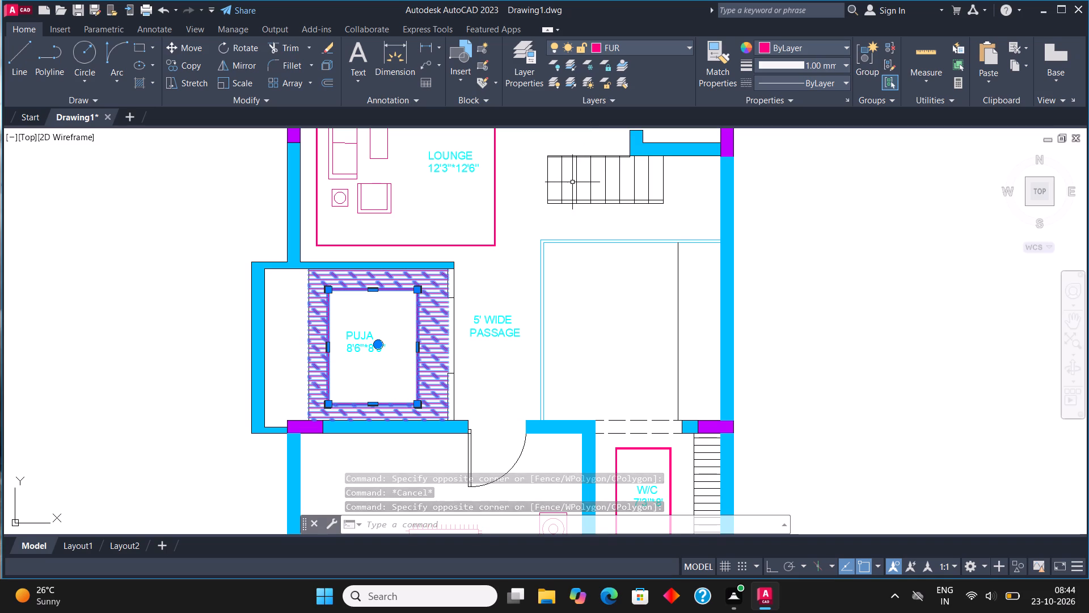
{"action": "key", "text": "Escape"}
Make WALL the current layer and solid-hatch the two short puja room wall segments facing the passage.
{"action": "middle_click_drag", "start_coordinate": [460, 360], "coordinate": [446, 339]}
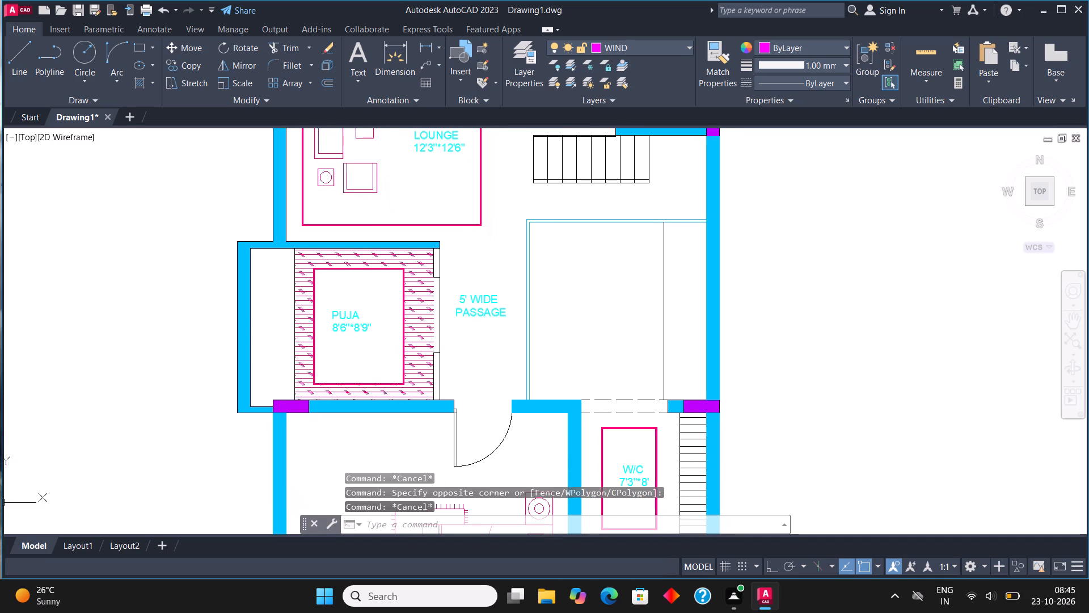
{"action": "left_click", "coordinate": [645, 47]}
{"action": "left_click", "coordinate": [631, 148]}
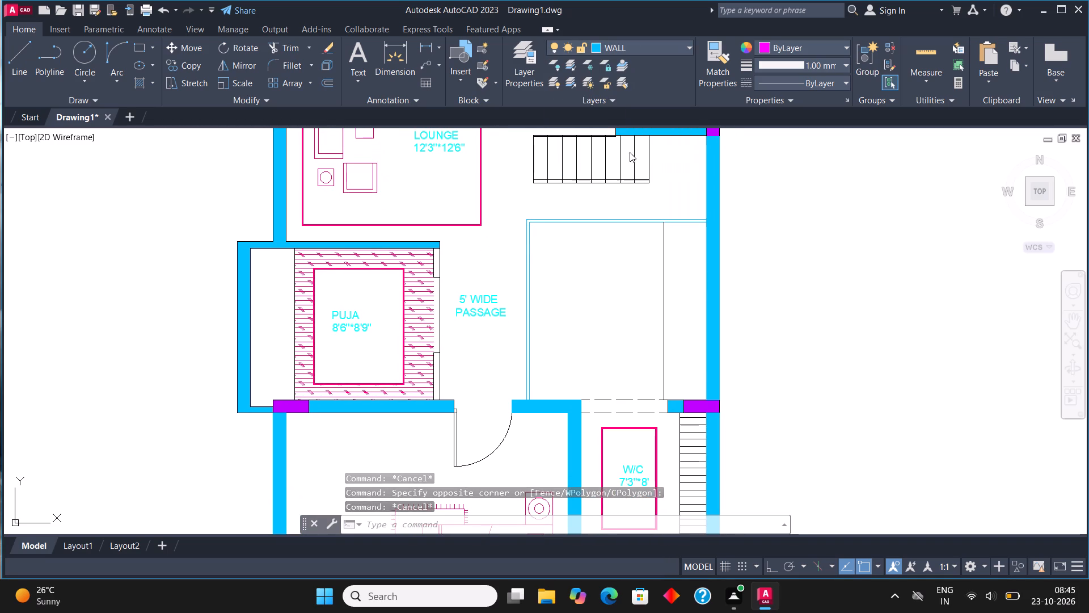
{"action": "key", "text": "h"}
{"action": "key", "text": "Return"}
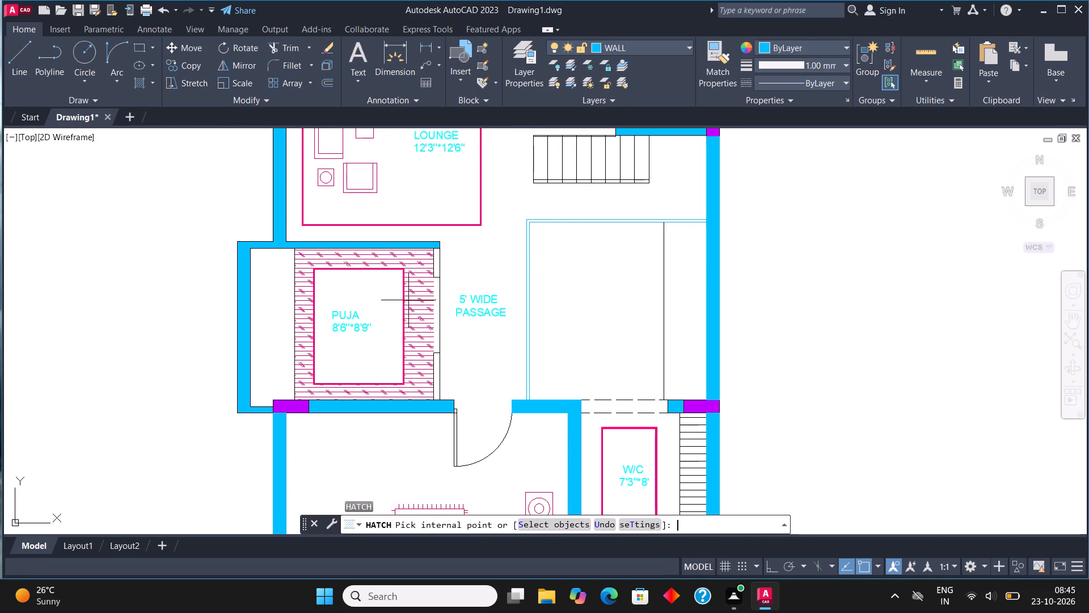
{"action": "left_click", "coordinate": [436, 375]}
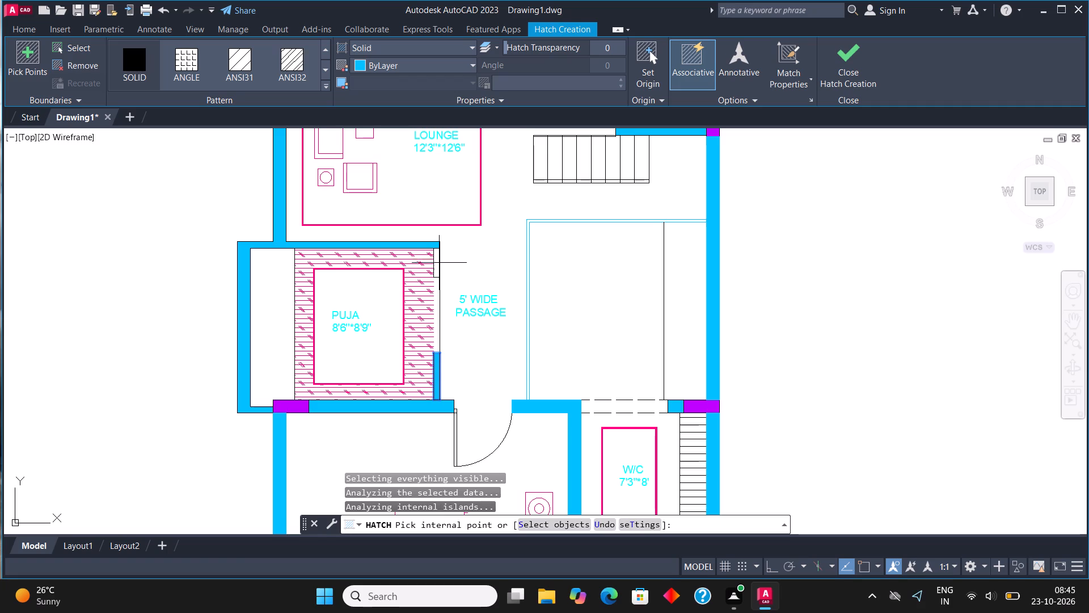
{"action": "left_click", "coordinate": [439, 258]}
{"action": "left_click", "coordinate": [846, 71]}
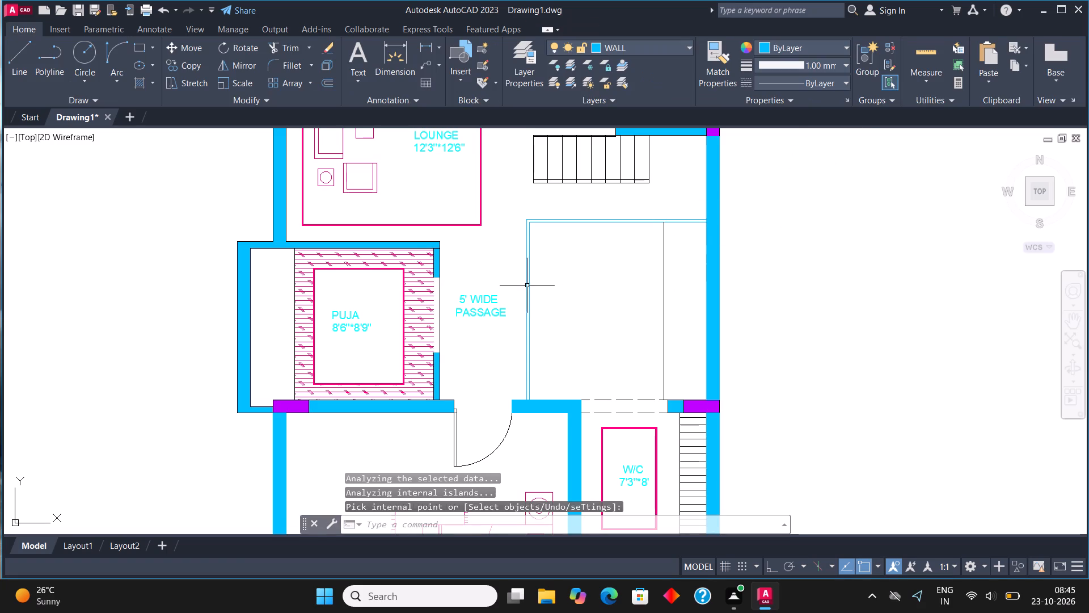
Select all door blocks similar to the upper bedroom's door and move them to the DOOR layer.
{"action": "middle_click_drag", "start_coordinate": [500, 330], "coordinate": [505, 380]}
{"action": "scroll", "coordinate": [503, 374], "scroll_direction": "down", "scroll_amount": 2}
{"action": "scroll", "coordinate": [510, 309], "scroll_direction": "up", "scroll_amount": 1}
{"action": "middle_click_drag", "start_coordinate": [510, 317], "coordinate": [511, 336]}
{"action": "scroll", "coordinate": [511, 336], "scroll_direction": "up", "scroll_amount": 1}
{"action": "middle_click_drag", "start_coordinate": [513, 292], "coordinate": [530, 406]}
{"action": "left_click", "coordinate": [361, 245]}
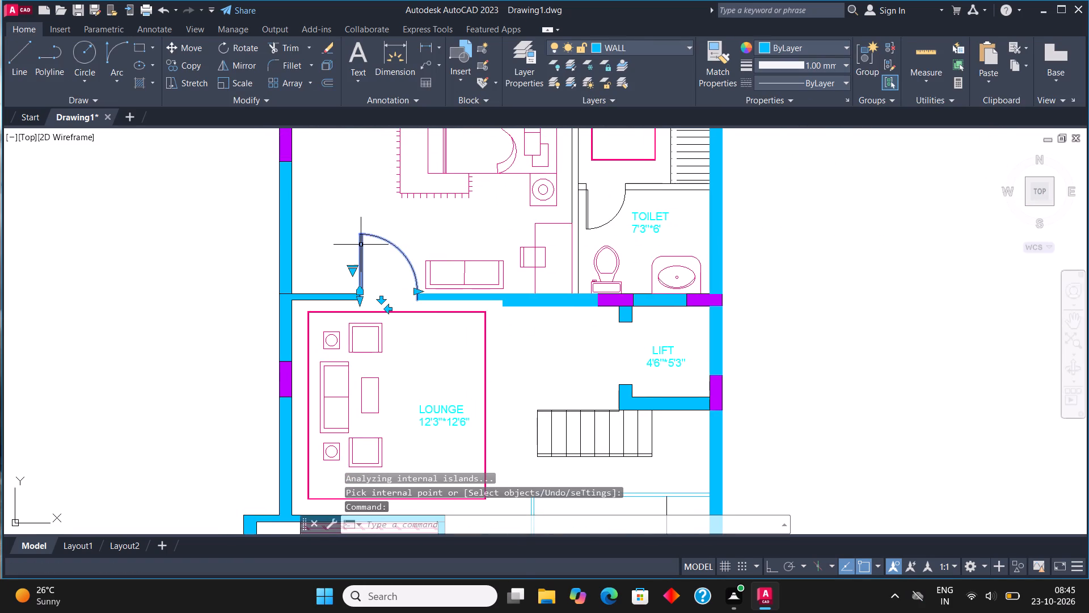
{"action": "right_click", "coordinate": [361, 245]}
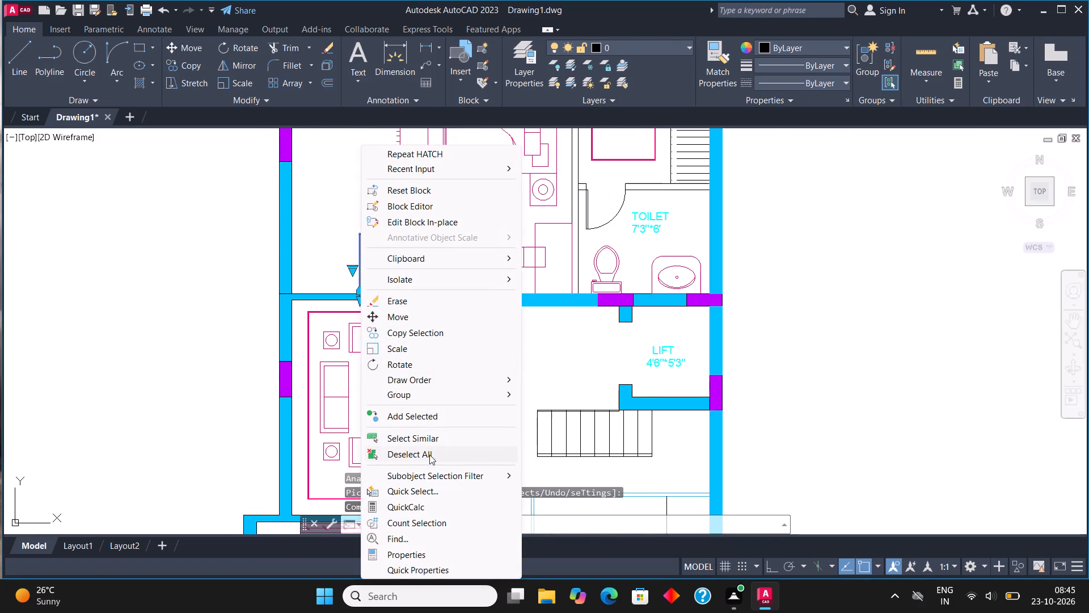
{"action": "left_click", "coordinate": [425, 439]}
{"action": "left_click", "coordinate": [626, 45]}
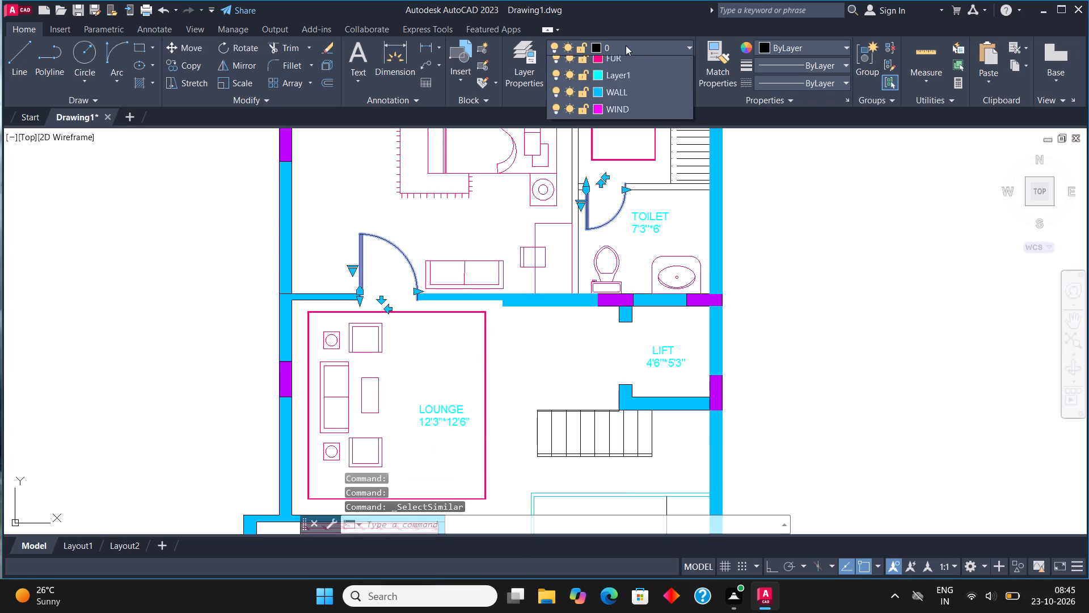
{"action": "left_click", "coordinate": [623, 96]}
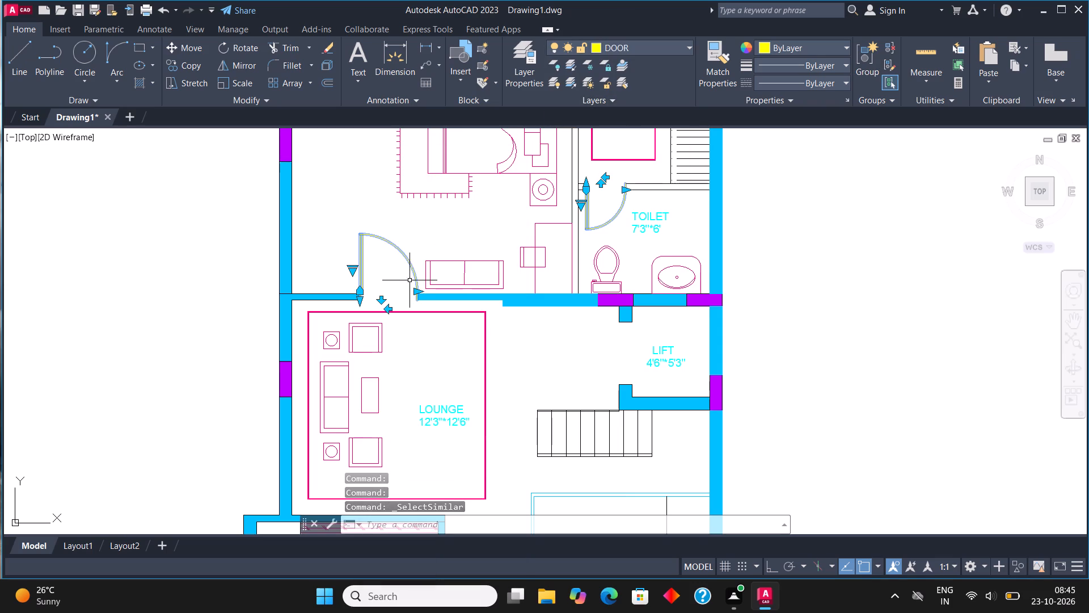
{"action": "key", "text": "Escape"}
Solid-hatch the wall segments on both sides of the upper toilet's door.
{"action": "scroll", "coordinate": [378, 339], "scroll_direction": "down", "scroll_amount": 2}
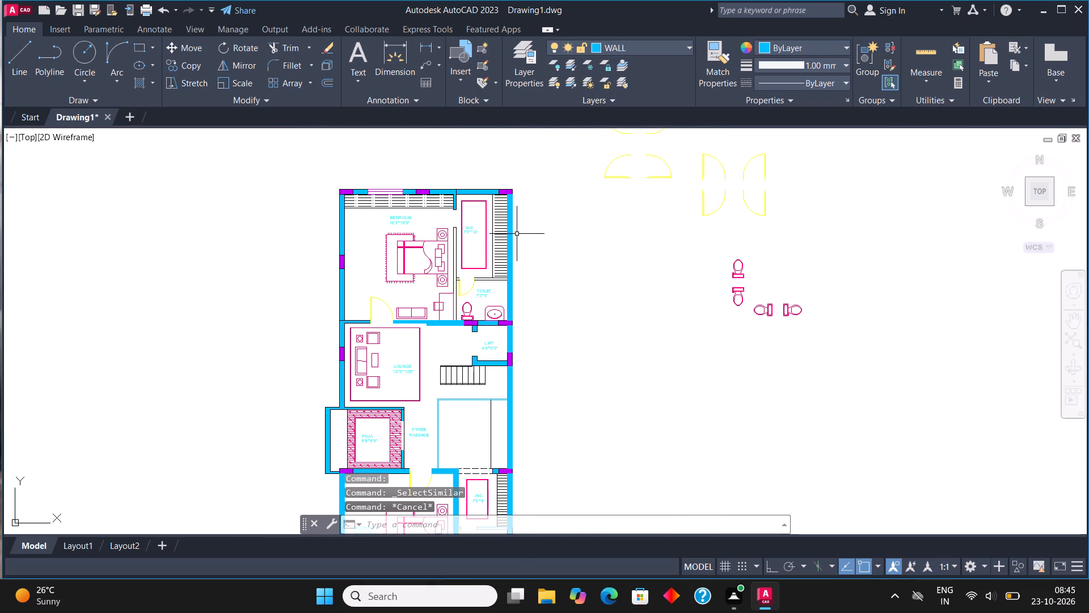
{"action": "scroll", "coordinate": [486, 271], "scroll_direction": "up", "scroll_amount": 2}
{"action": "scroll", "coordinate": [414, 291], "scroll_direction": "up", "scroll_amount": 1}
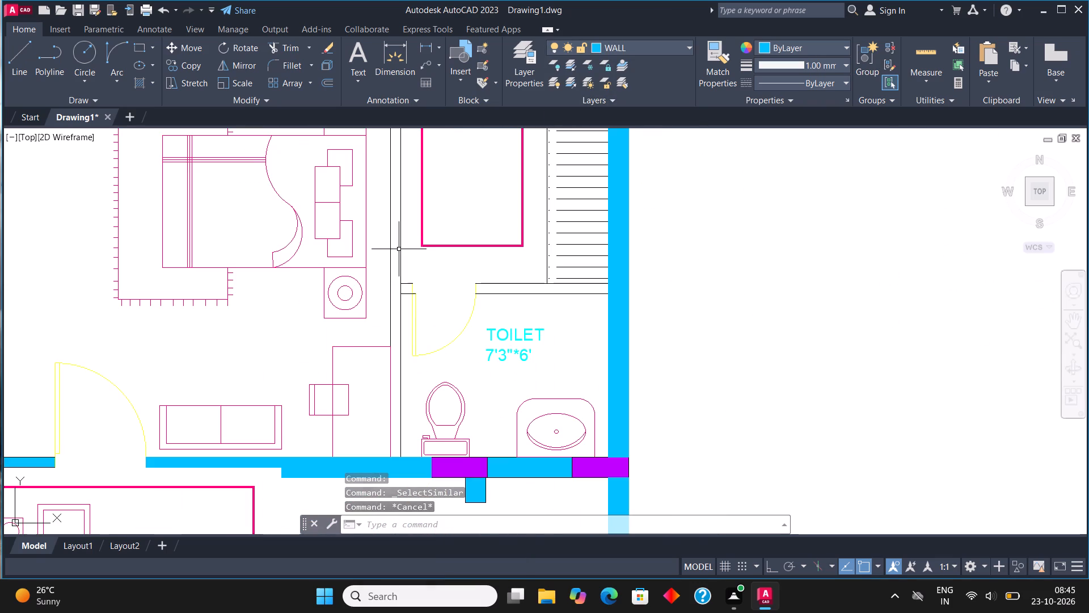
{"action": "key", "text": "h"}
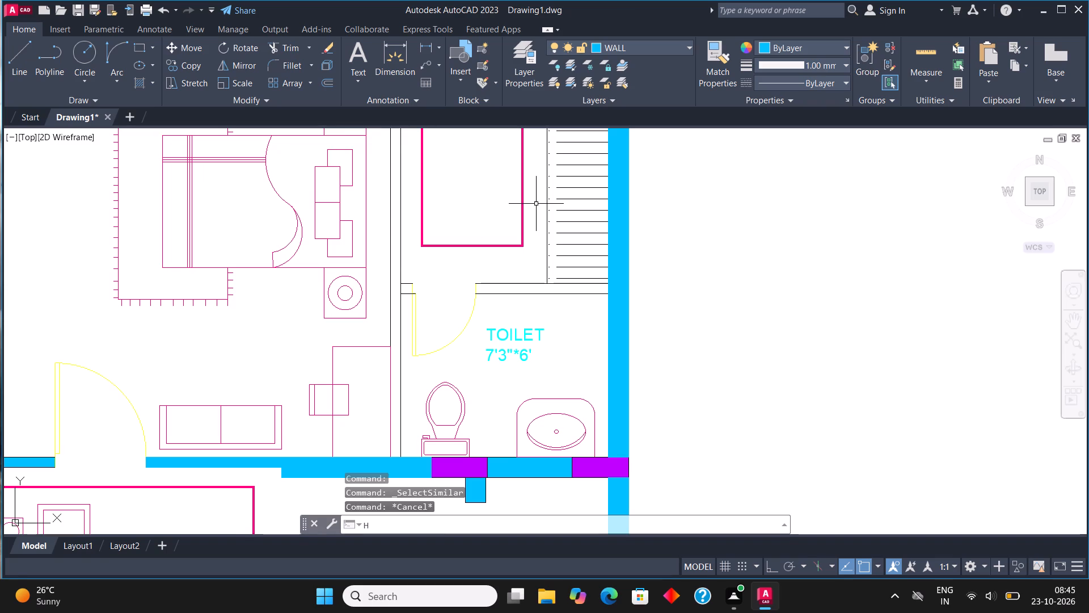
{"action": "key", "text": "Return"}
{"action": "left_click", "coordinate": [508, 288]}
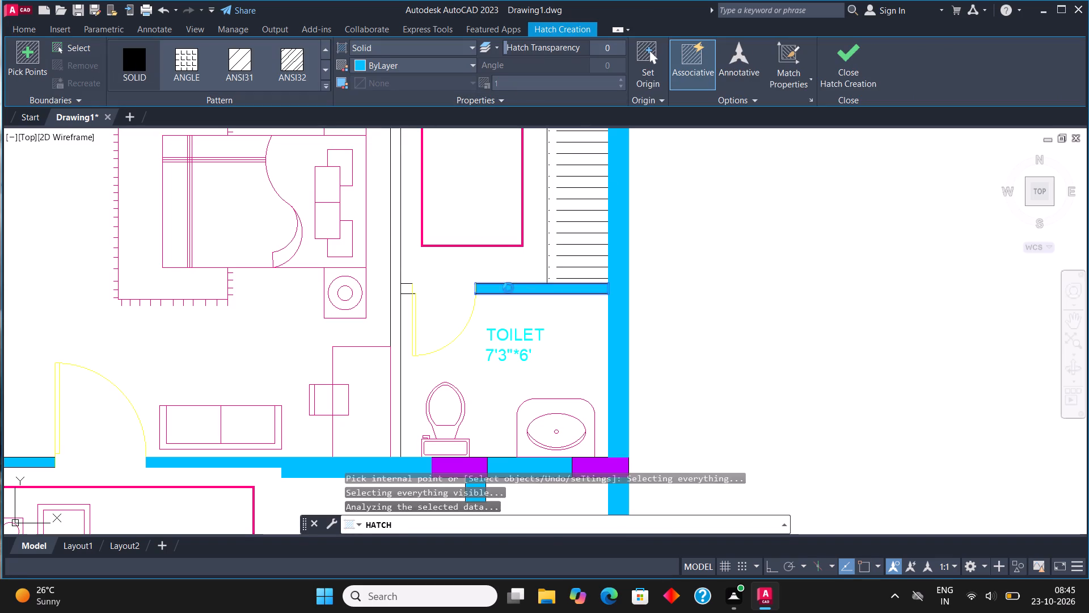
{"action": "left_click", "coordinate": [406, 291]}
{"action": "left_click", "coordinate": [843, 61]}
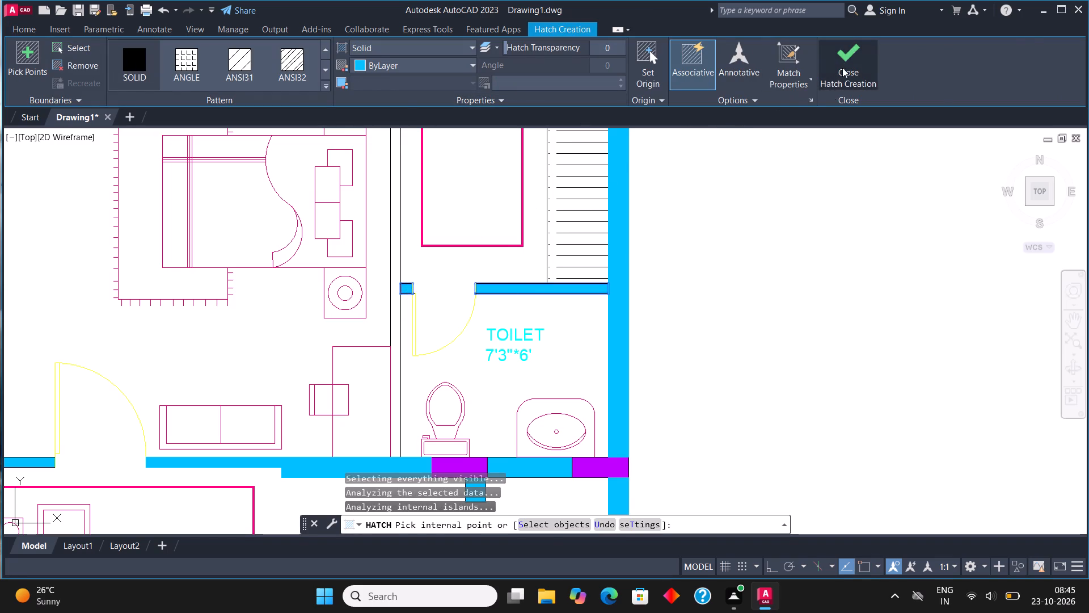
Solid-hatch the long partition wall separating the upper bedroom from the W/C and toilet.
{"action": "scroll", "coordinate": [377, 344], "scroll_direction": "down", "scroll_amount": 1}
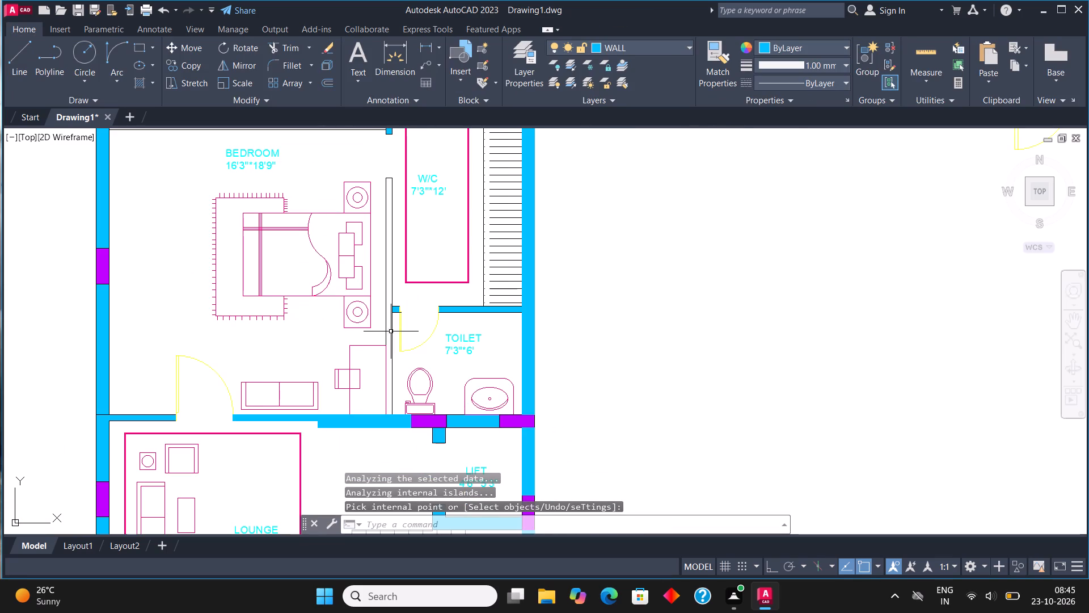
{"action": "key", "text": "h"}
{"action": "key", "text": "Return"}
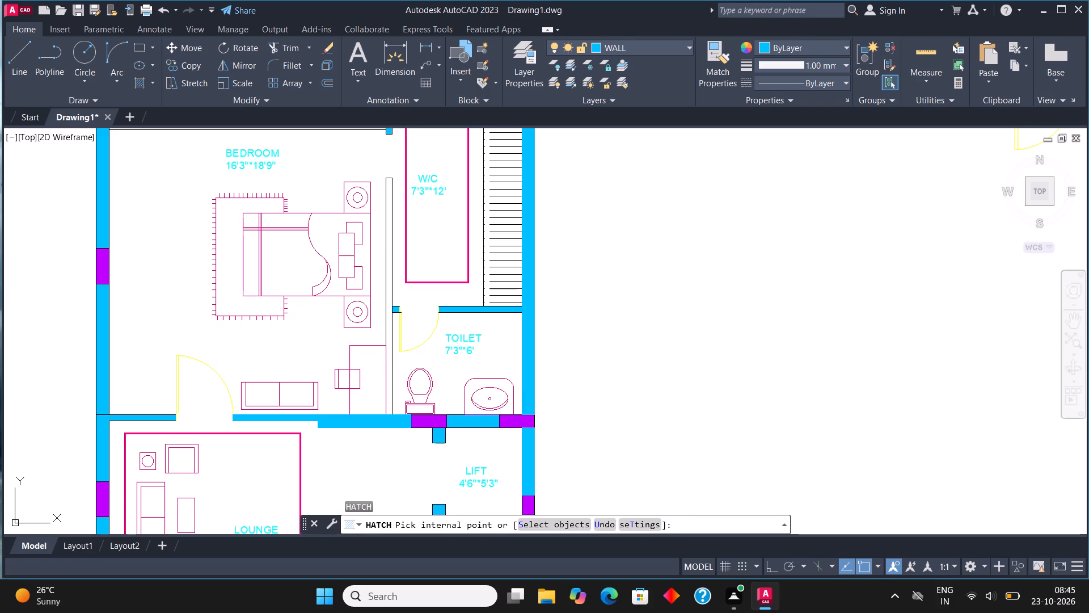
{"action": "left_click", "coordinate": [390, 251]}
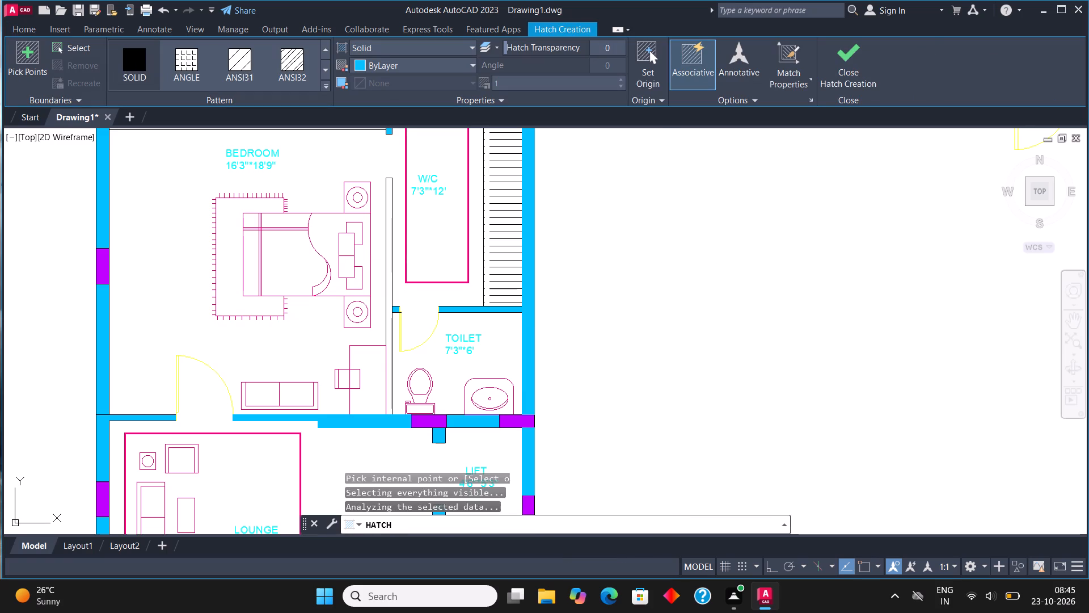
{"action": "scroll", "coordinate": [430, 367], "scroll_direction": "down", "scroll_amount": 2}
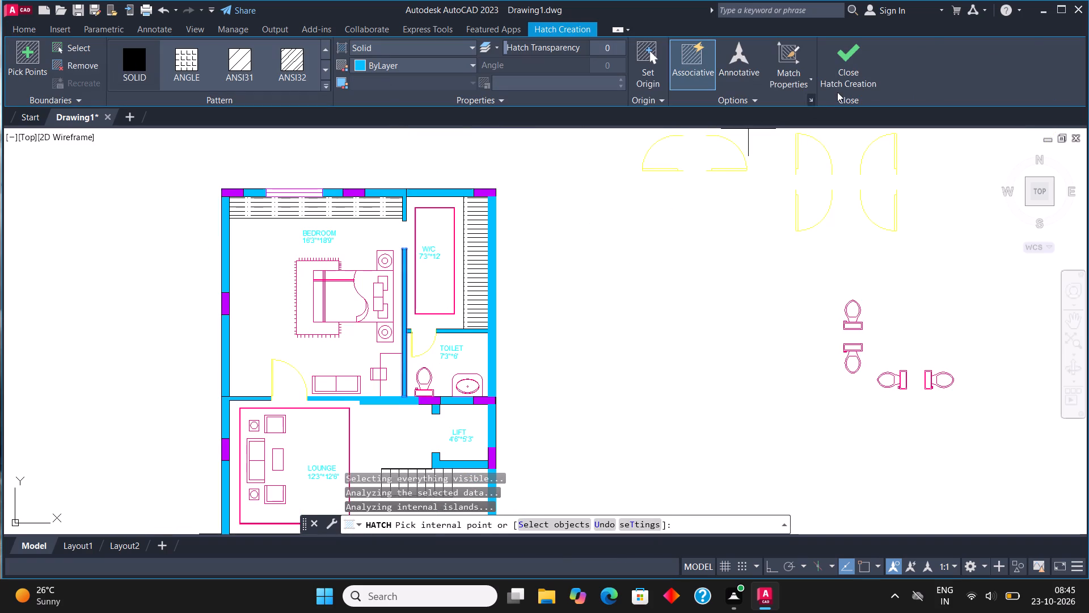
{"action": "left_click", "coordinate": [838, 62]}
Move the wardrobe linework in the upper bedroom and the upper W/C to the FUR layer.
{"action": "scroll", "coordinate": [284, 211], "scroll_direction": "up", "scroll_amount": 2}
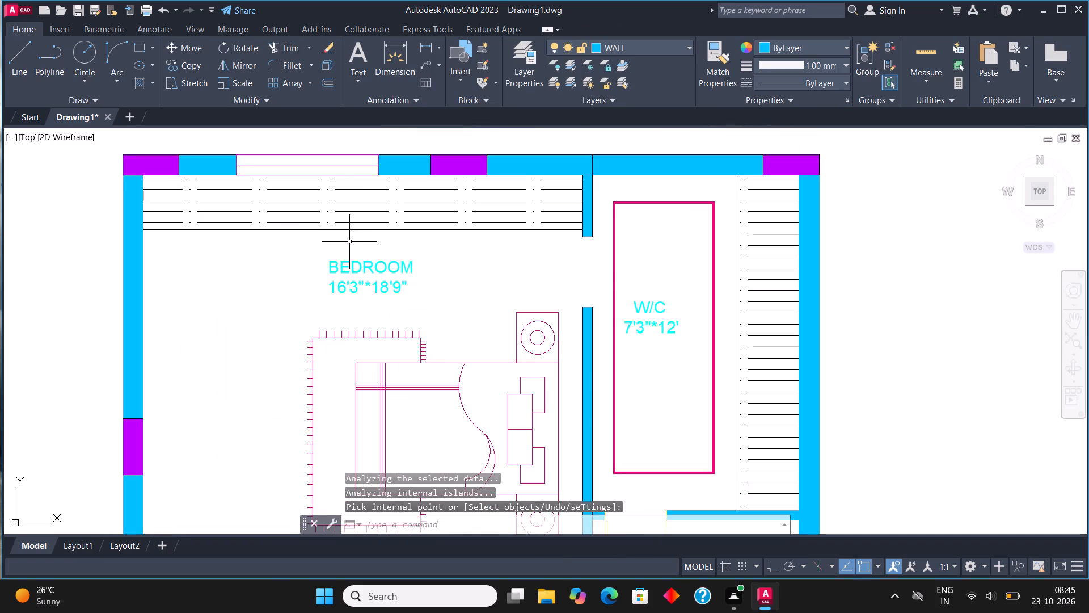
{"action": "left_click", "coordinate": [349, 242]}
{"action": "left_click", "coordinate": [333, 217]}
{"action": "scroll", "coordinate": [666, 238], "scroll_direction": "down", "scroll_amount": 1}
{"action": "scroll", "coordinate": [725, 288], "scroll_direction": "up", "scroll_amount": 1}
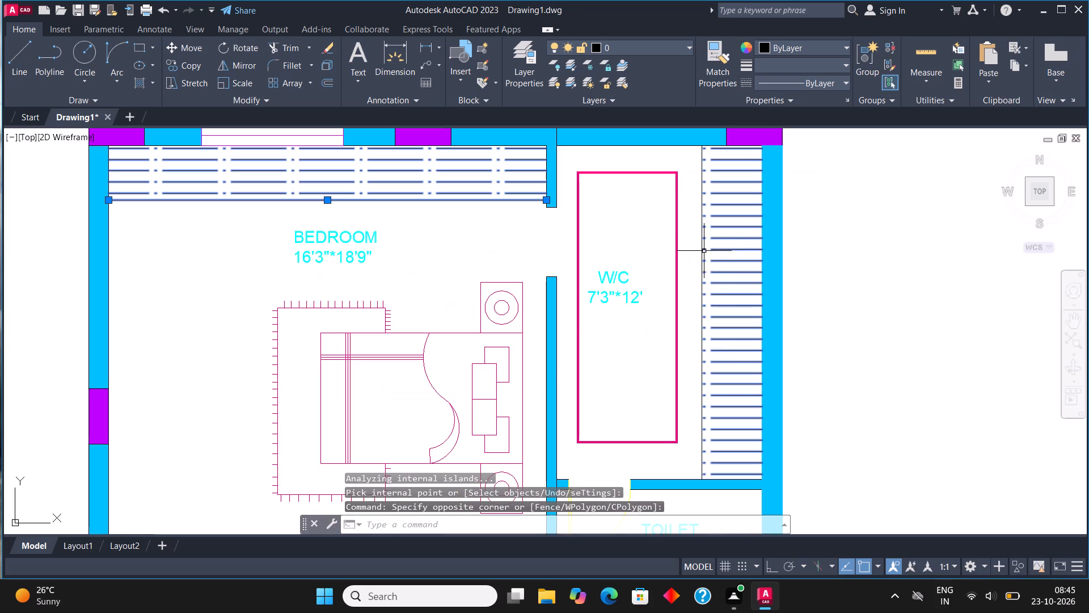
{"action": "scroll", "coordinate": [714, 262], "scroll_direction": "up", "scroll_amount": 3}
{"action": "left_click", "coordinate": [715, 271]}
{"action": "left_click", "coordinate": [625, 196]}
{"action": "scroll", "coordinate": [535, 237], "scroll_direction": "down", "scroll_amount": 3}
{"action": "left_click", "coordinate": [647, 43]}
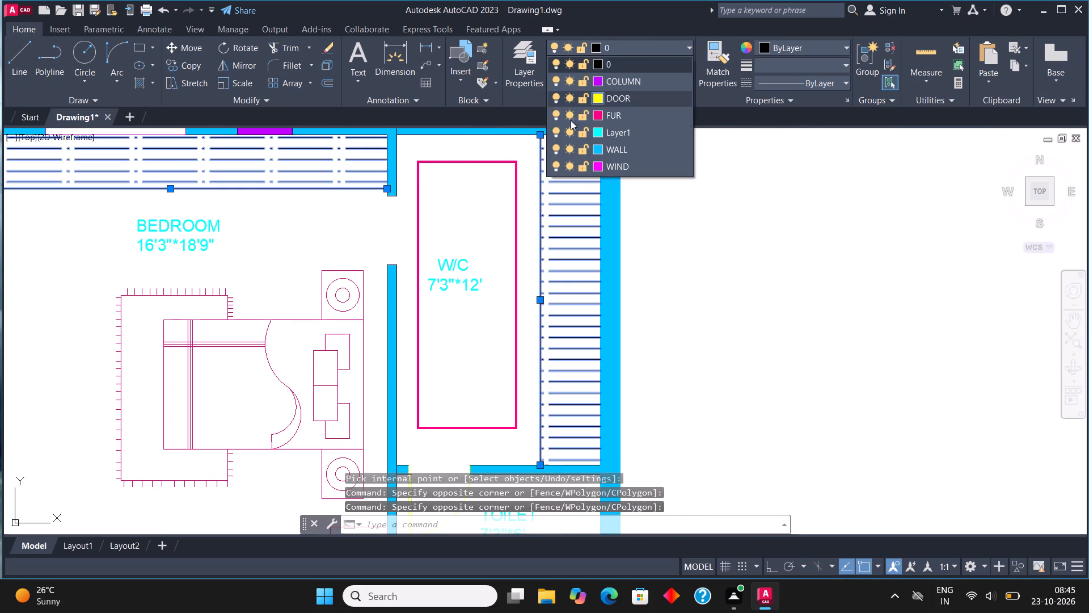
{"action": "scroll", "coordinate": [408, 156], "scroll_direction": "down", "scroll_amount": 4}
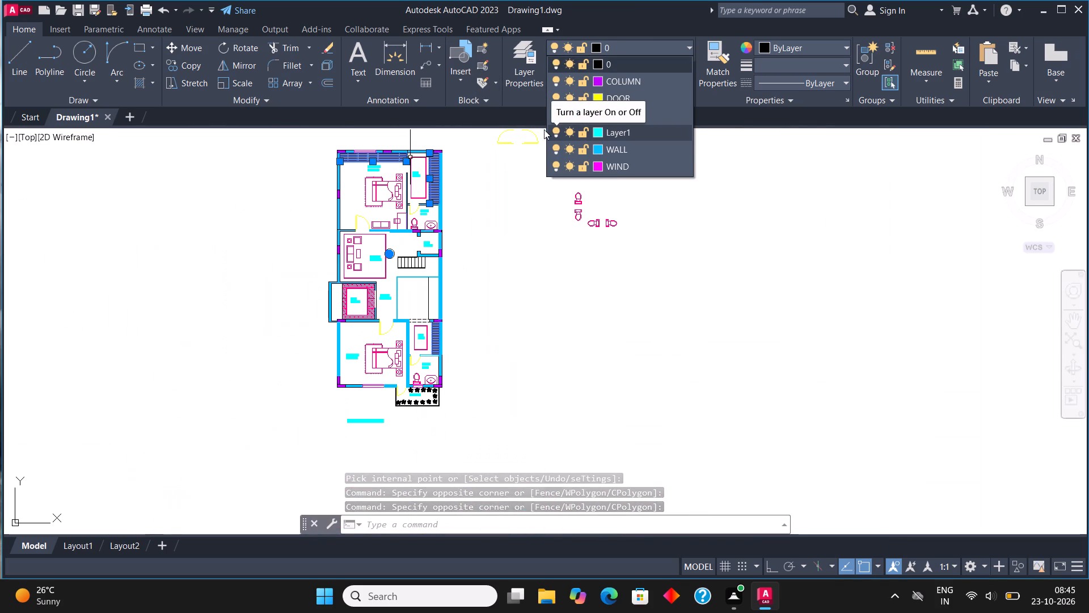
{"action": "left_click", "coordinate": [635, 115]}
{"action": "key", "text": "Escape"}
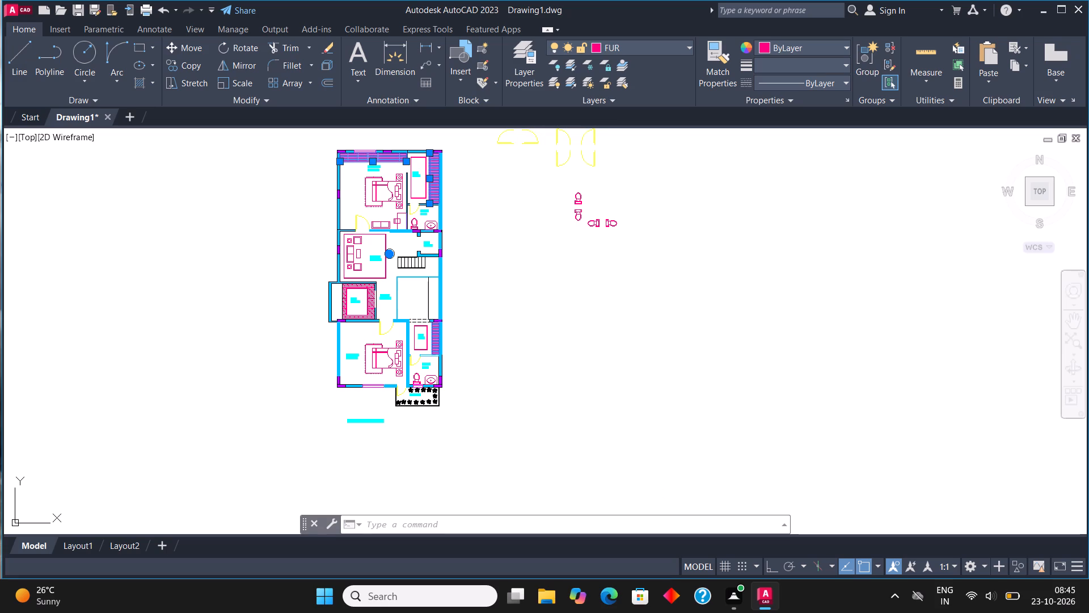
Move all the staircase lines below the lift to the COLUMN layer.
{"action": "scroll", "coordinate": [439, 144], "scroll_direction": "up", "scroll_amount": 3}
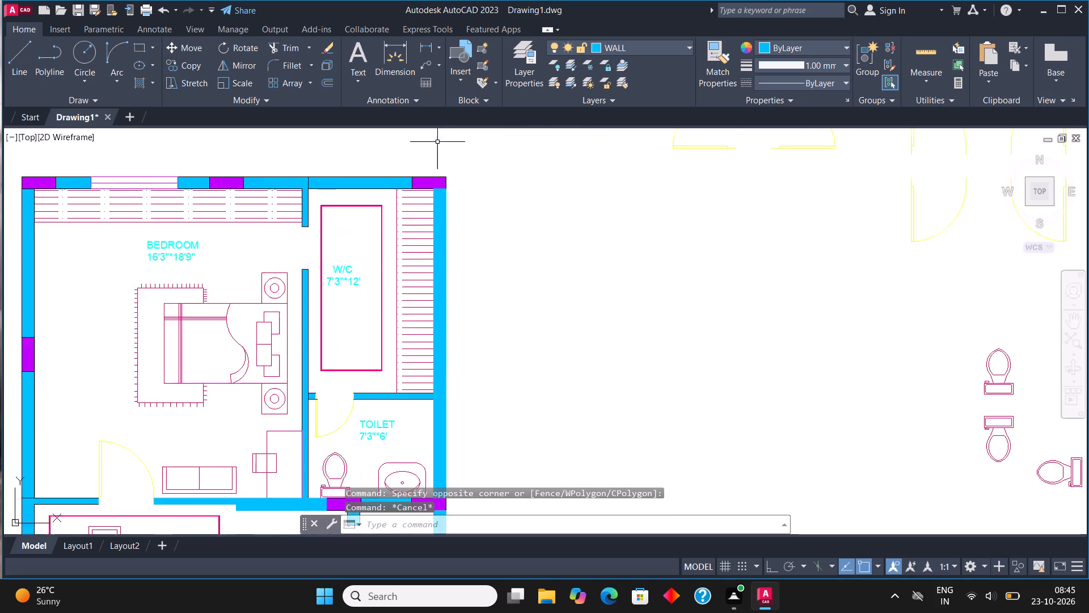
{"action": "scroll", "coordinate": [437, 142], "scroll_direction": "down", "scroll_amount": 1}
{"action": "middle_click_drag", "start_coordinate": [419, 299], "coordinate": [504, 270]}
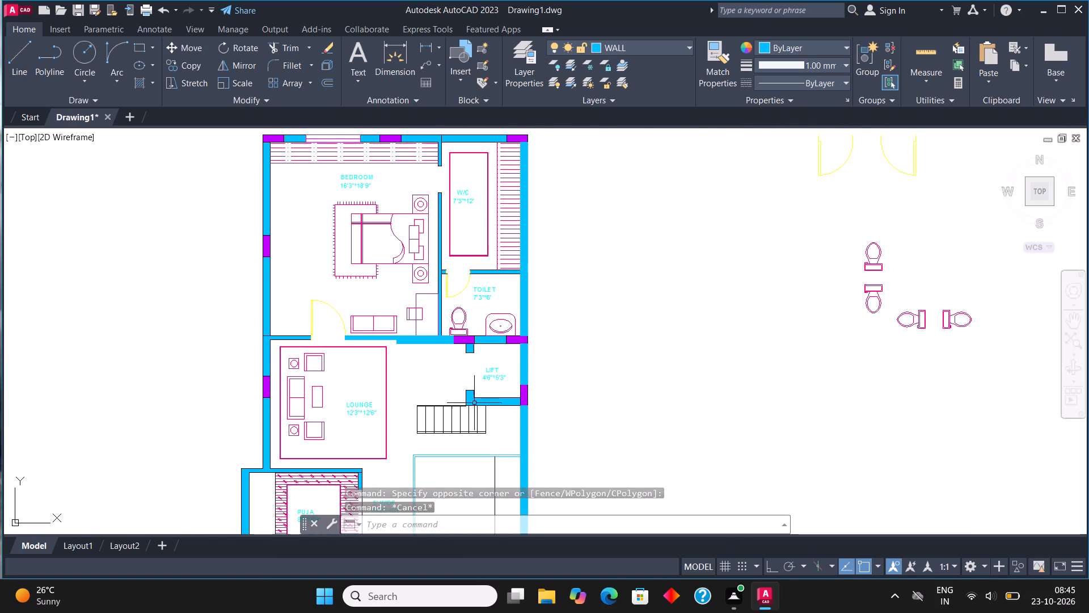
{"action": "scroll", "coordinate": [450, 439], "scroll_direction": "up", "scroll_amount": 2}
{"action": "middle_click_drag", "start_coordinate": [450, 438], "coordinate": [463, 348]}
{"action": "left_click", "coordinate": [454, 355]}
{"action": "left_click", "coordinate": [368, 249]}
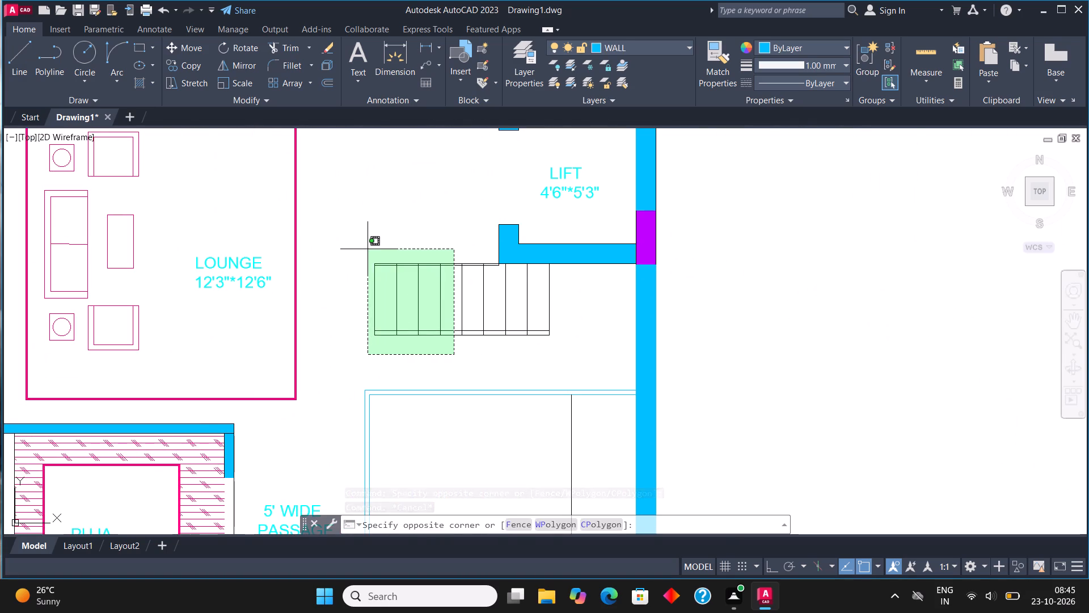
{"action": "left_click_drag", "start_coordinate": [579, 350], "coordinate": [571, 342]}
{"action": "left_click", "coordinate": [441, 285]}
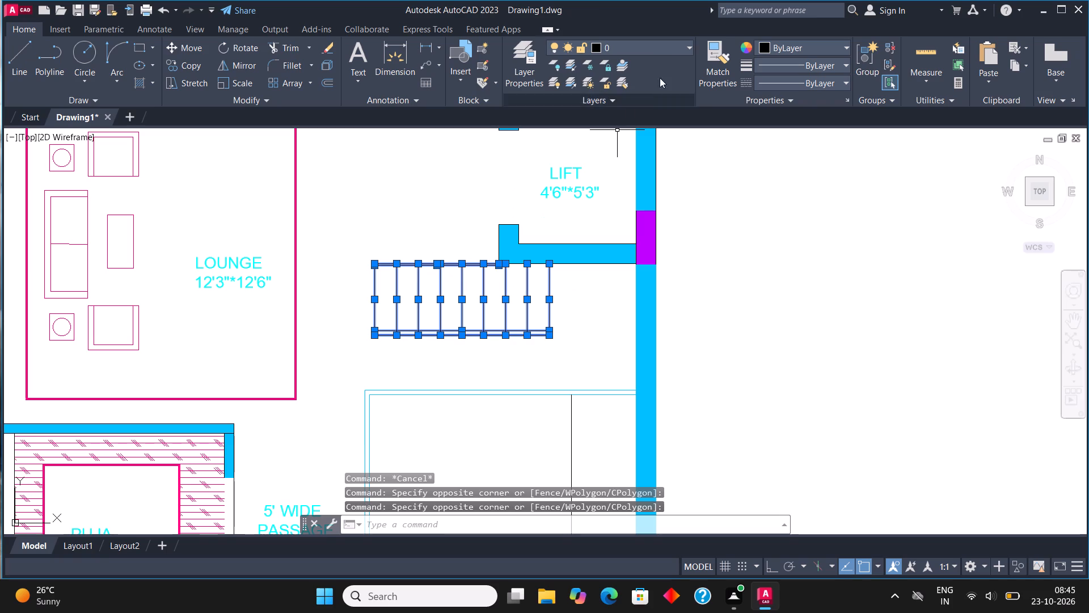
{"action": "left_click", "coordinate": [673, 49]}
{"action": "left_click", "coordinate": [641, 86]}
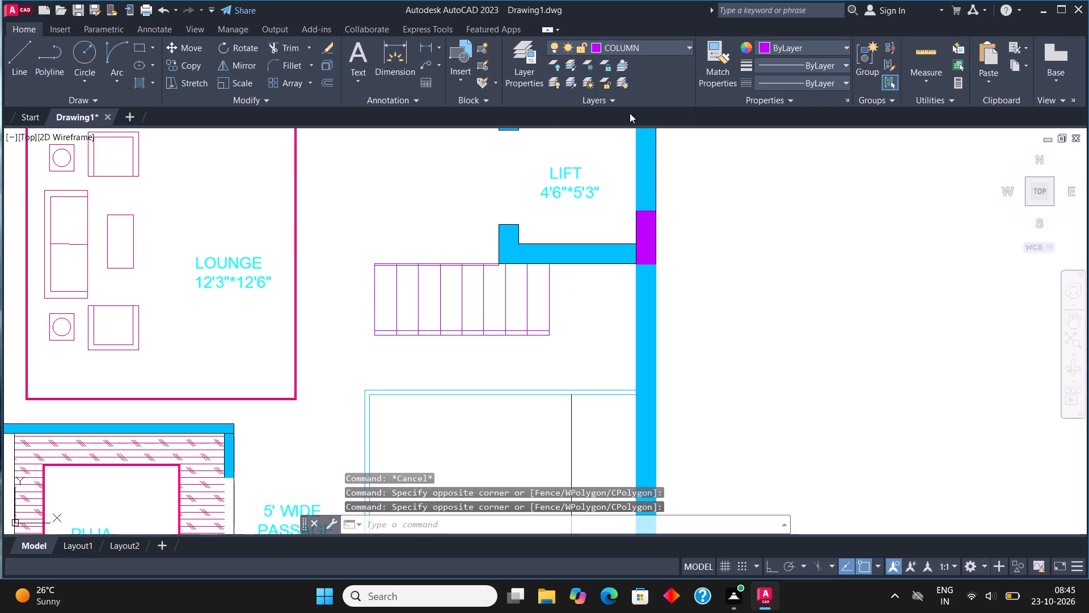
{"action": "key", "text": "Escape"}
Move the vertical line in the open area beside the 5' wide passage to the WALL layer.
{"action": "scroll", "coordinate": [450, 264], "scroll_direction": "down", "scroll_amount": 5}
{"action": "scroll", "coordinate": [455, 293], "scroll_direction": "up", "scroll_amount": 4}
{"action": "left_click", "coordinate": [485, 306]}
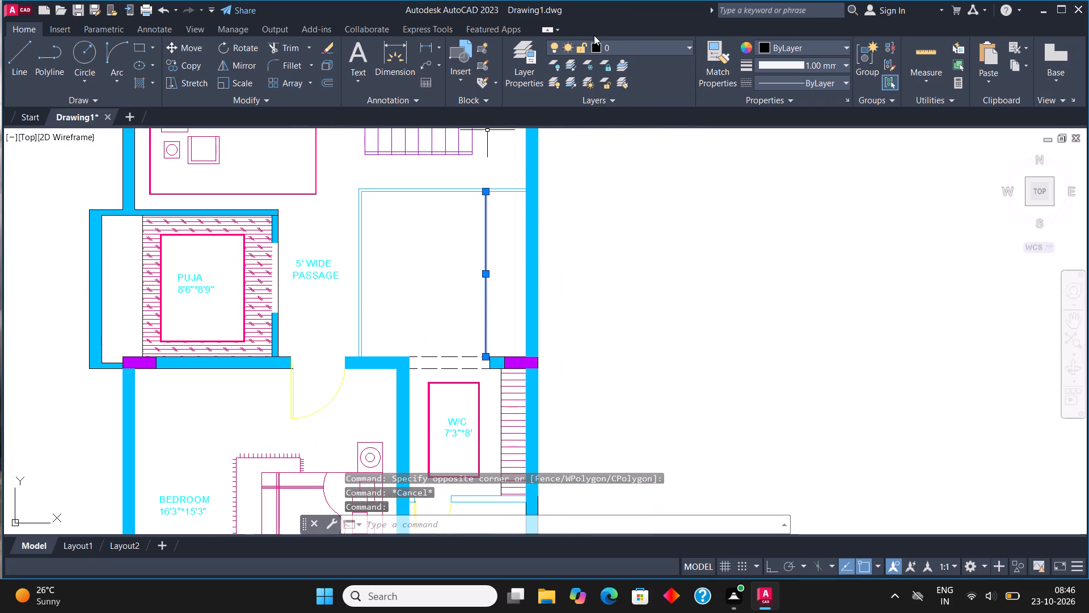
{"action": "left_click", "coordinate": [613, 48]}
{"action": "left_click", "coordinate": [619, 149]}
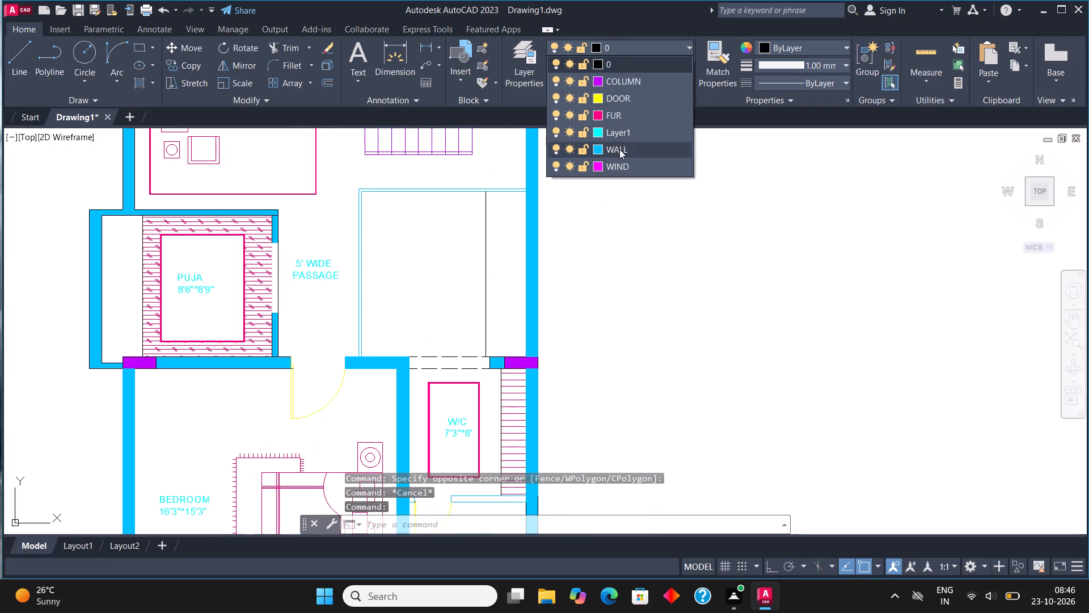
{"action": "key", "text": "Escape"}
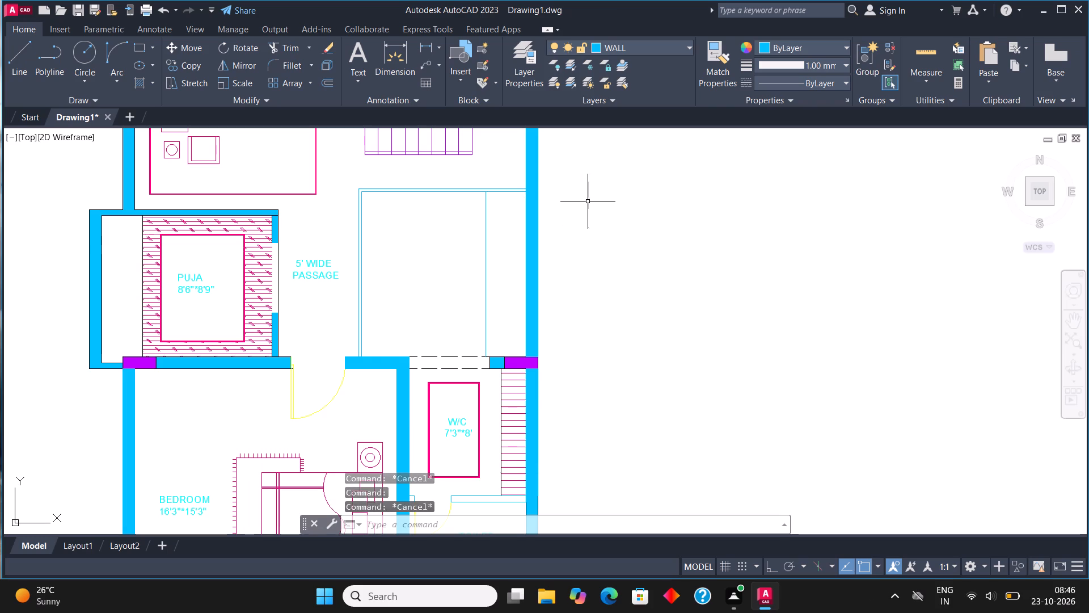
Move the dashed opening rectangle above the lower W/C to the WALL layer.
{"action": "scroll", "coordinate": [537, 259], "scroll_direction": "down", "scroll_amount": 1}
{"action": "scroll", "coordinate": [481, 309], "scroll_direction": "up", "scroll_amount": 2}
{"action": "left_click_drag", "start_coordinate": [479, 376], "coordinate": [478, 371]}
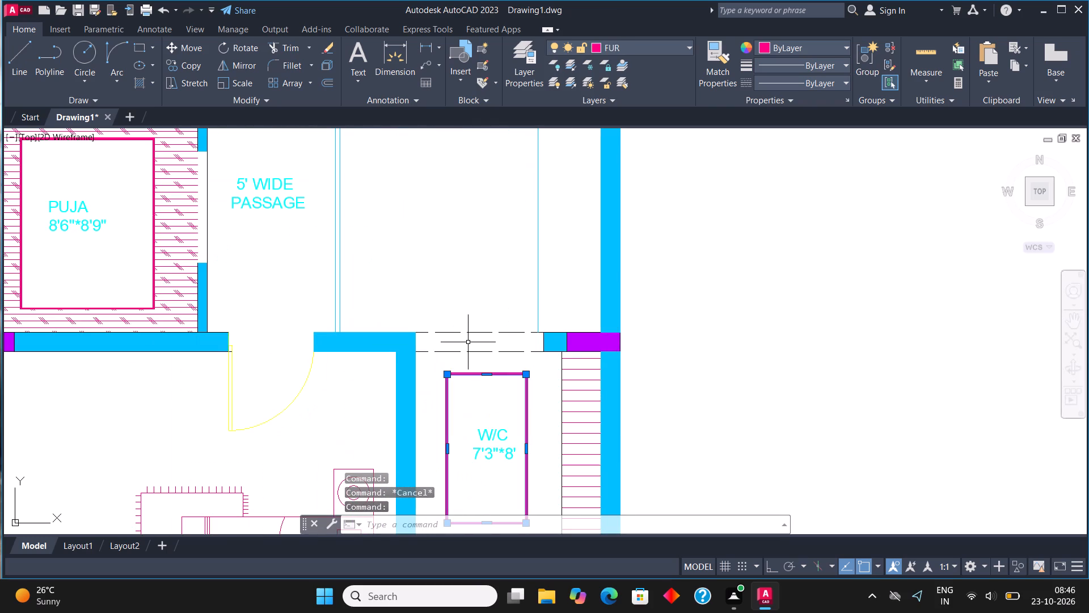
{"action": "key", "text": "Escape"}
{"action": "left_click_drag", "start_coordinate": [489, 357], "coordinate": [486, 344]}
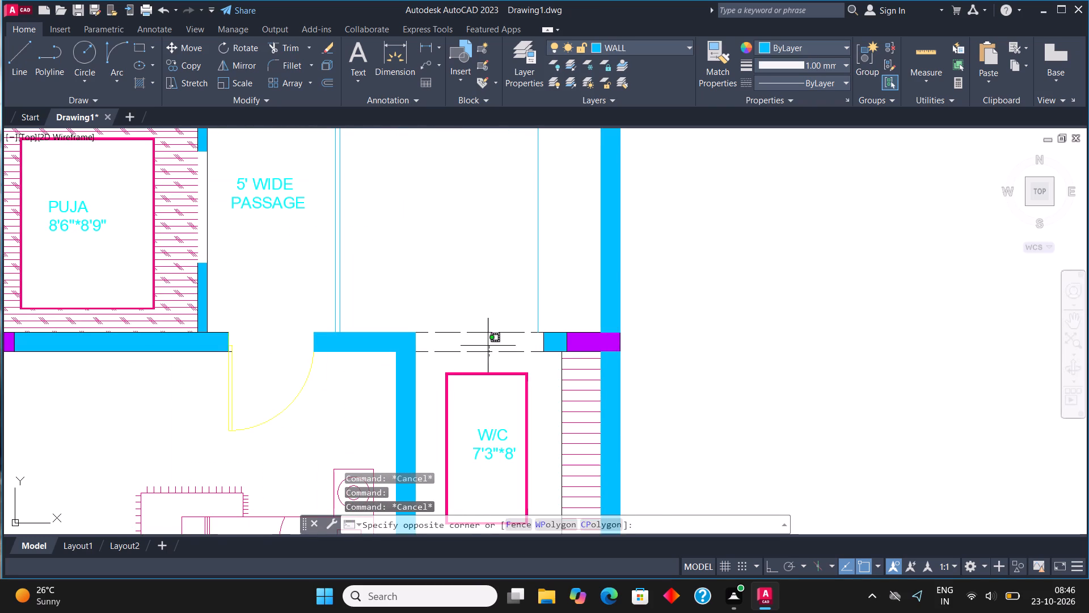
{"action": "left_click", "coordinate": [478, 310]}
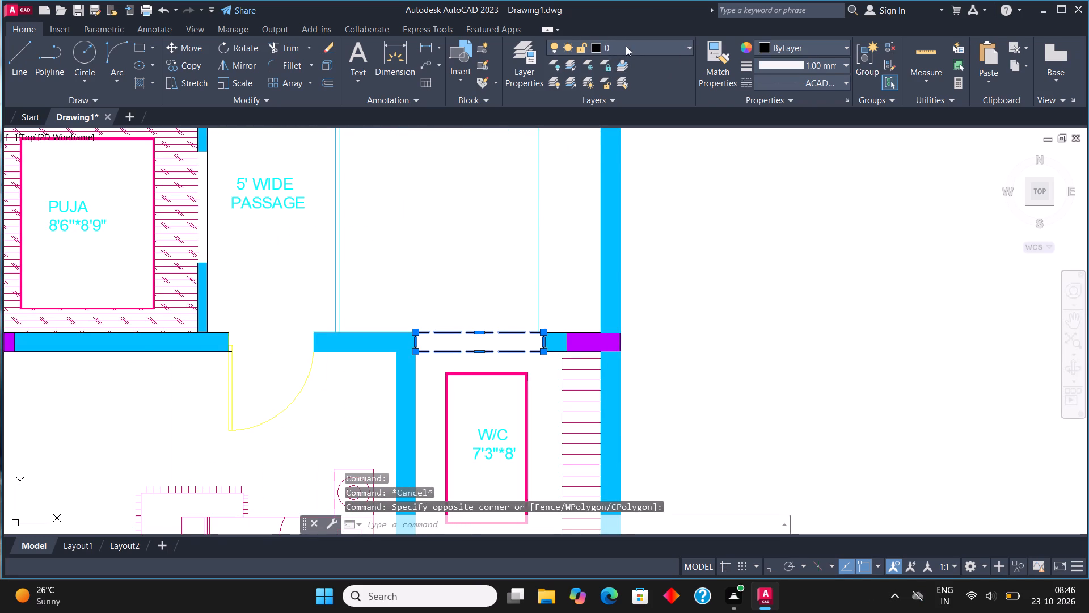
{"action": "left_click", "coordinate": [626, 46]}
{"action": "left_click", "coordinate": [636, 150]}
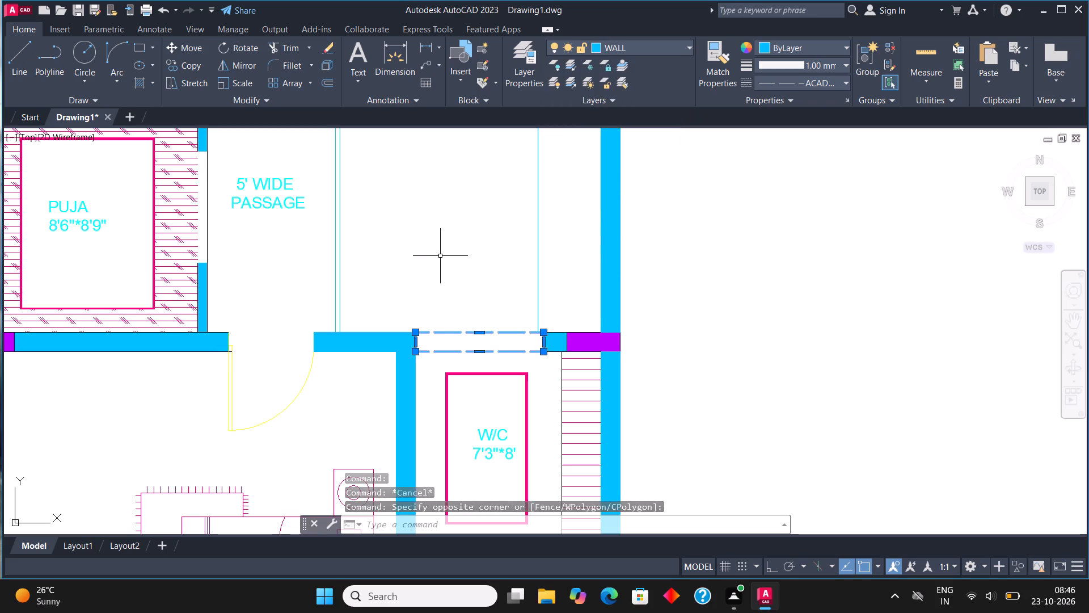
{"action": "key", "text": "Escape"}
{"action": "key", "text": "Escape"}
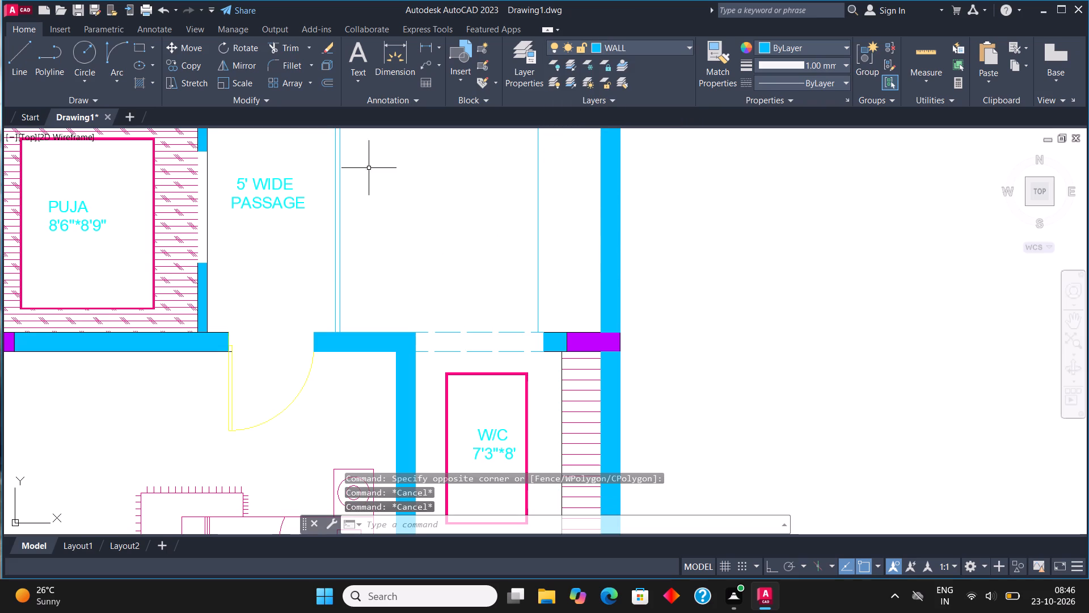
Create a new layer named TREE with colour 100 and close the layer manager.
{"action": "scroll", "coordinate": [410, 307], "scroll_direction": "down", "scroll_amount": 3}
{"action": "scroll", "coordinate": [426, 339], "scroll_direction": "up", "scroll_amount": 2}
{"action": "middle_click_drag", "start_coordinate": [429, 338], "coordinate": [440, 243]}
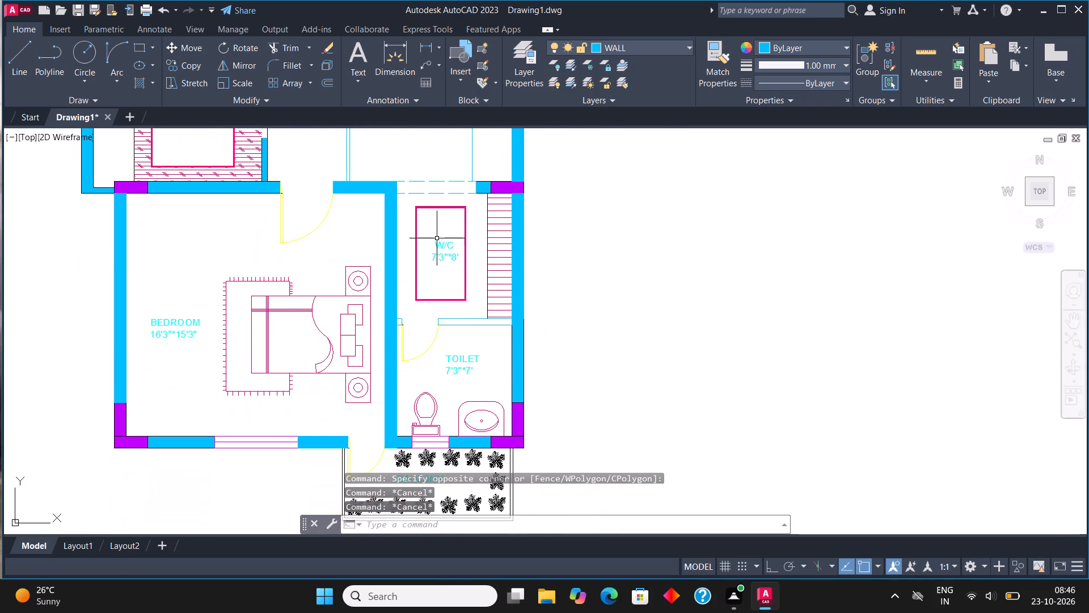
{"action": "scroll", "coordinate": [429, 236], "scroll_direction": "down", "scroll_amount": 1}
{"action": "scroll", "coordinate": [417, 408], "scroll_direction": "up", "scroll_amount": 1}
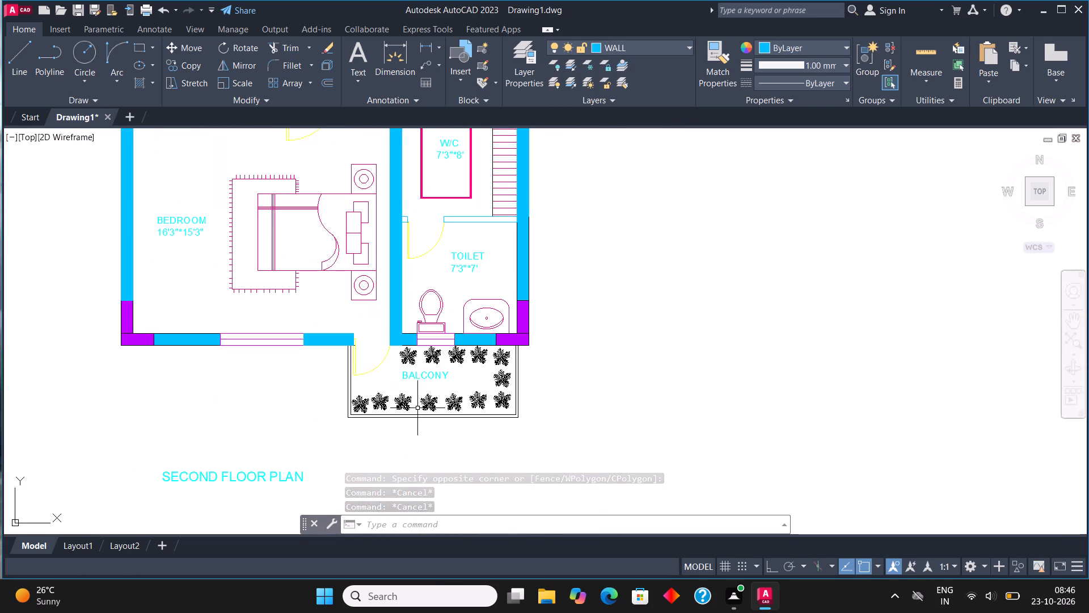
{"action": "left_click", "coordinate": [634, 44]}
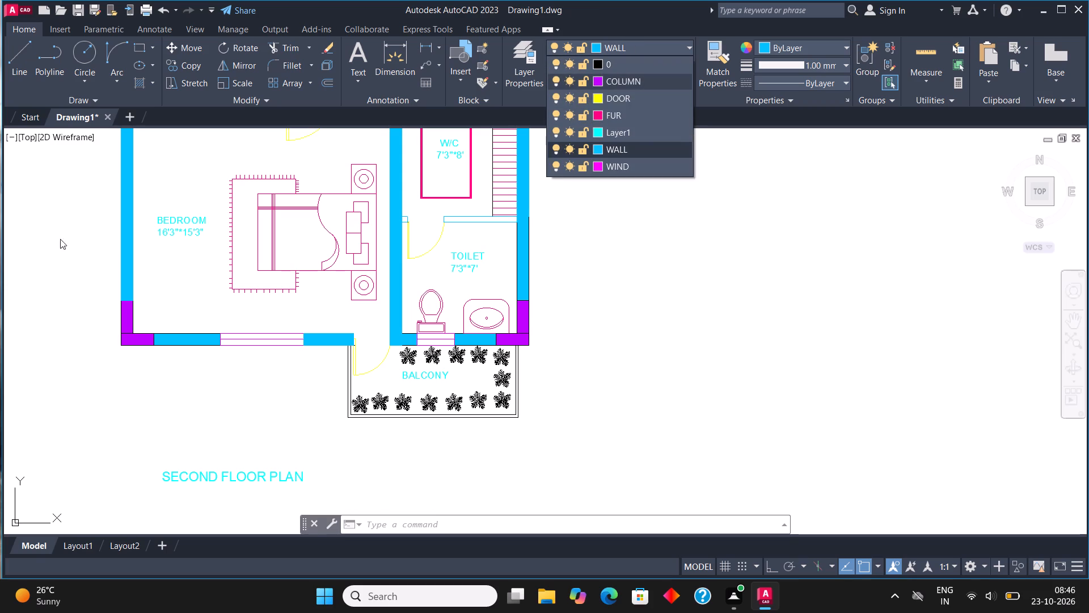
{"action": "left_click", "coordinate": [518, 57]}
{"action": "left_click", "coordinate": [521, 62]}
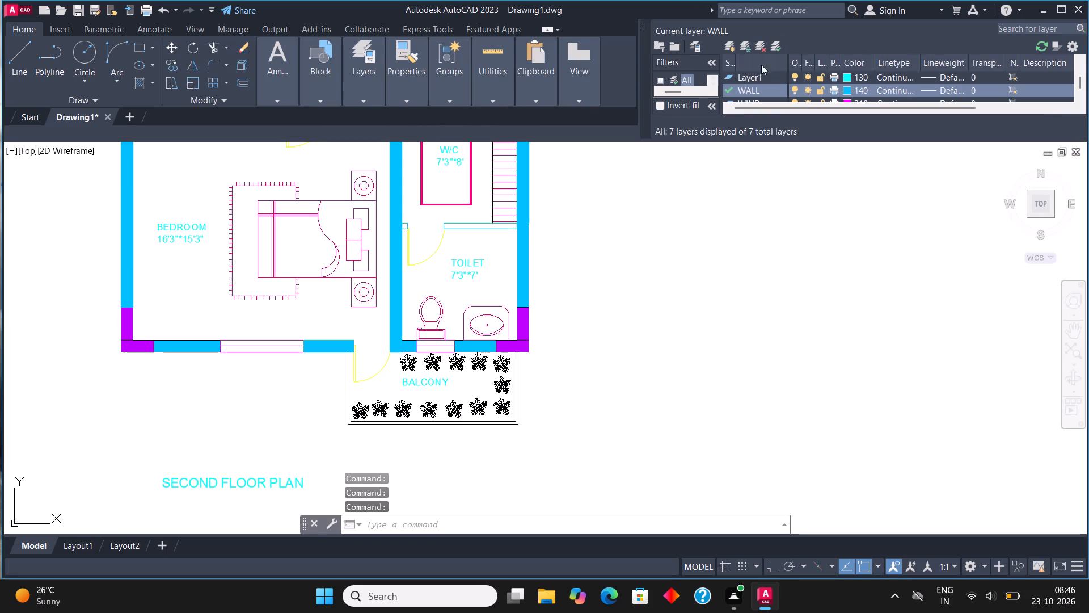
{"action": "left_click", "coordinate": [725, 40]}
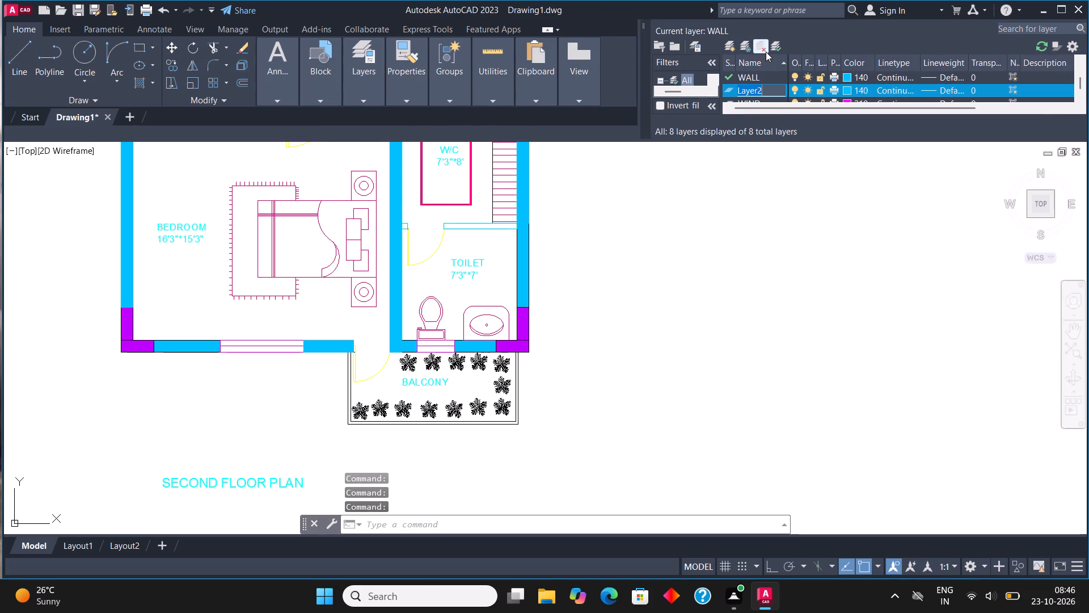
{"action": "key", "text": "t"}
{"action": "key", "text": "r"}
{"action": "key", "text": "e"}
{"action": "key", "text": "e"}
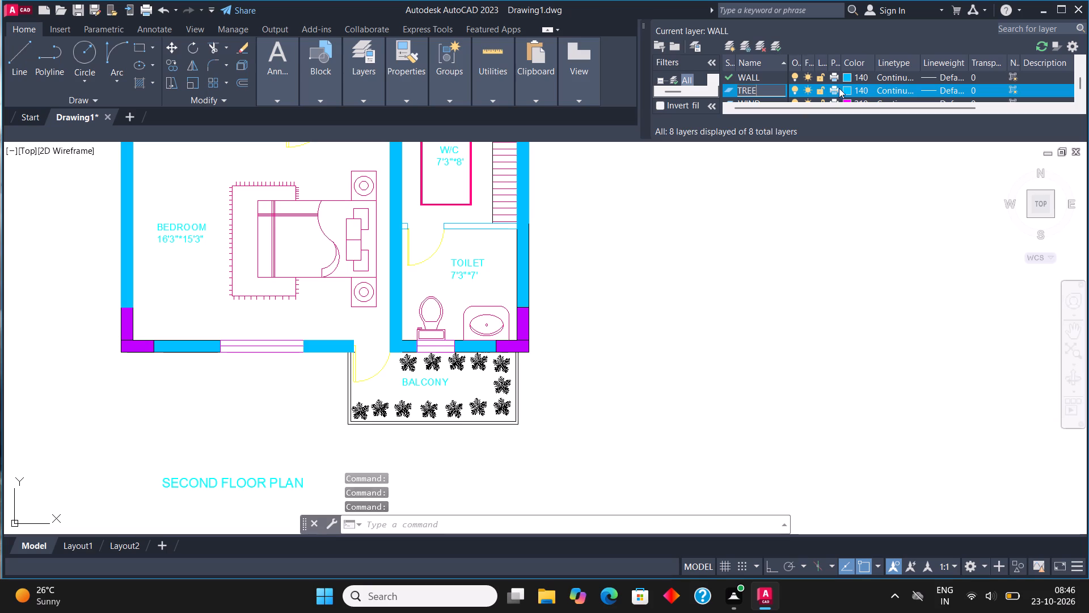
{"action": "left_click", "coordinate": [845, 90]}
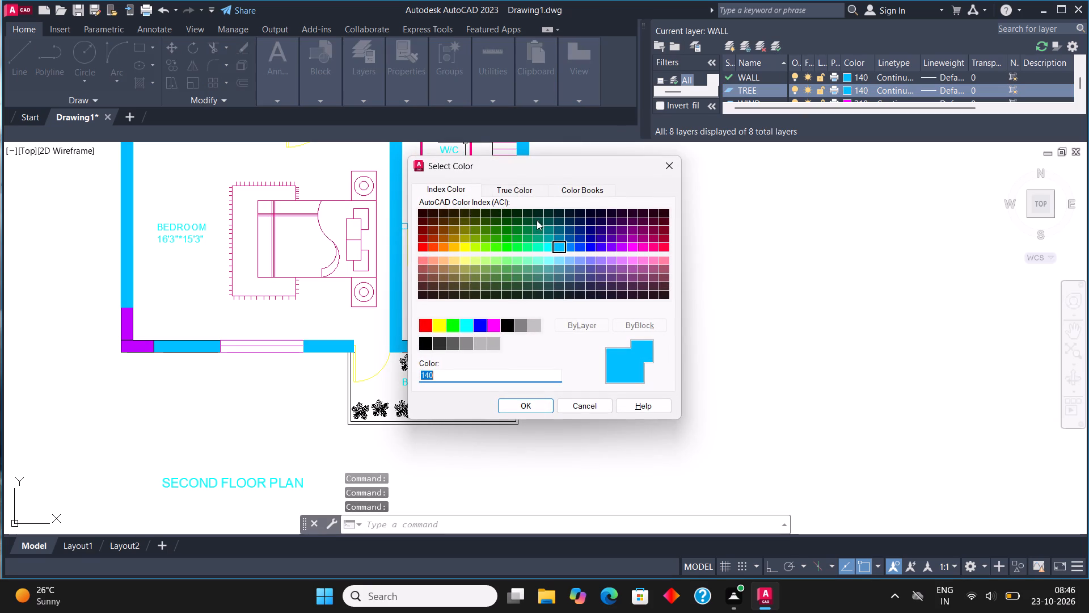
{"action": "left_click", "coordinate": [513, 246]}
{"action": "left_click", "coordinate": [525, 405]}
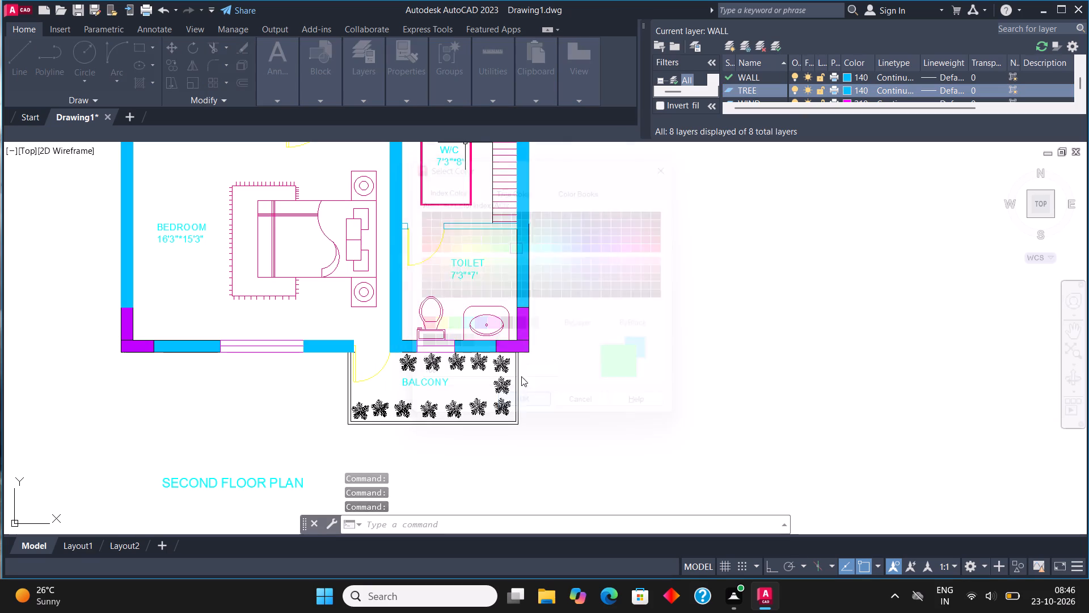
{"action": "left_click", "coordinate": [645, 21]}
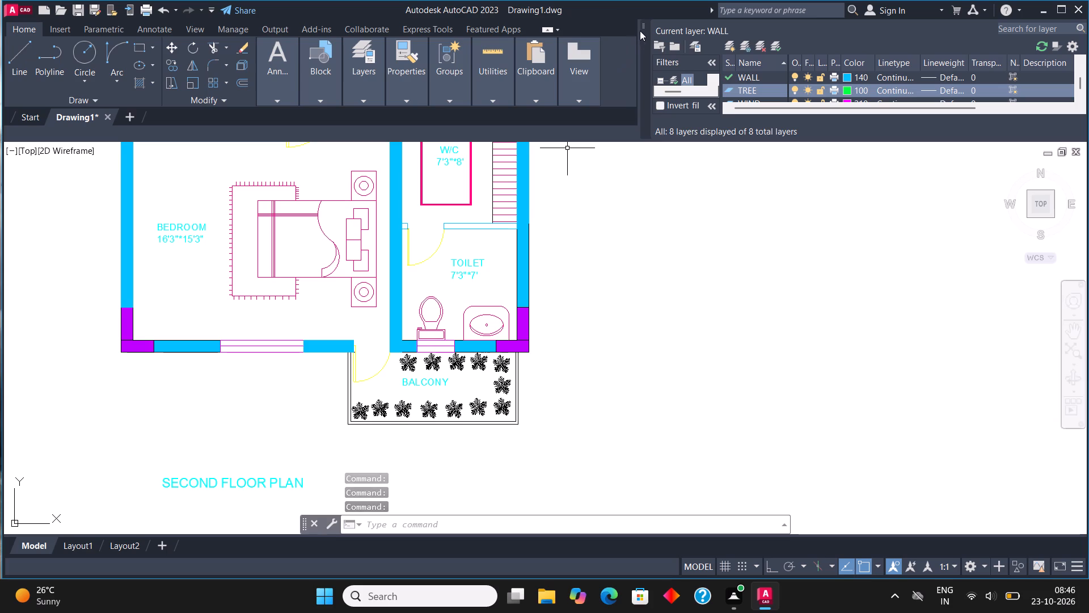
{"action": "left_click", "coordinate": [645, 26]}
Select all plant blocks similar to one on the balcony and move them to the TREE layer.
{"action": "left_click", "coordinate": [453, 355]}
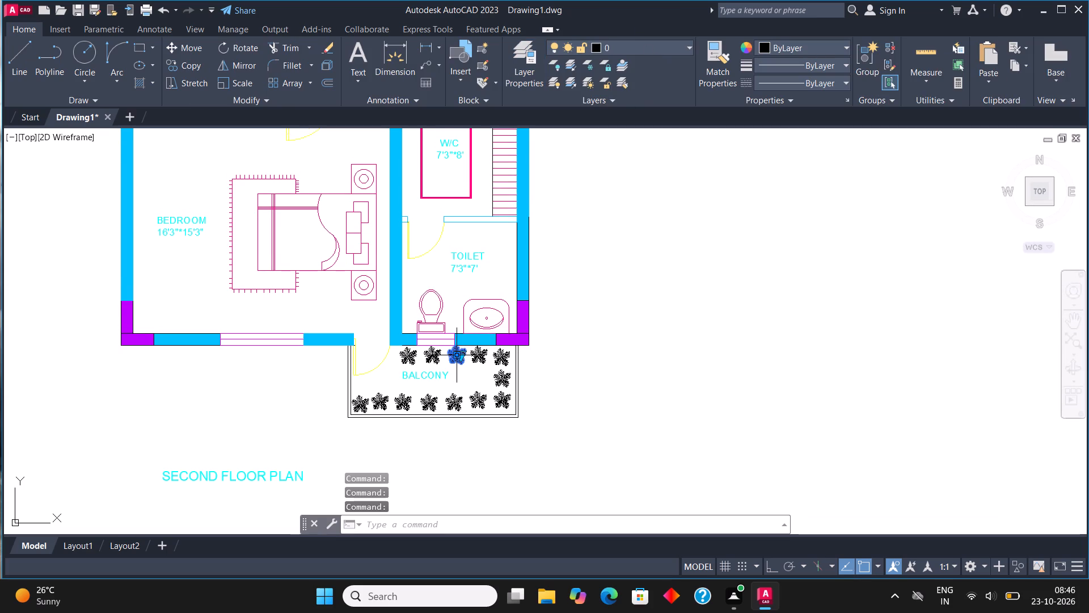
{"action": "right_click", "coordinate": [453, 355]}
{"action": "left_click", "coordinate": [537, 436]}
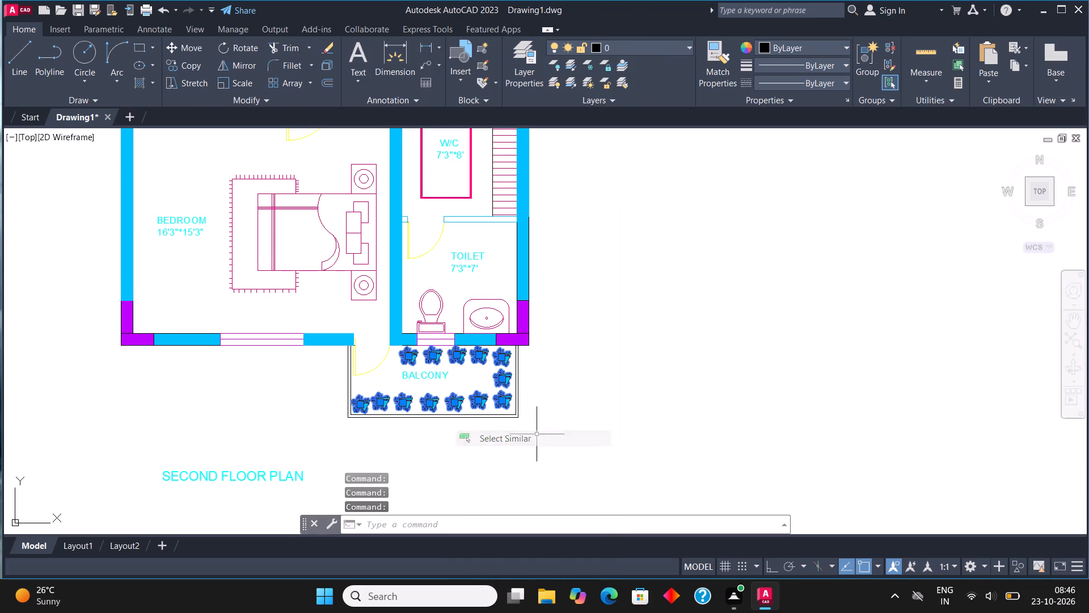
{"action": "left_click", "coordinate": [646, 43]}
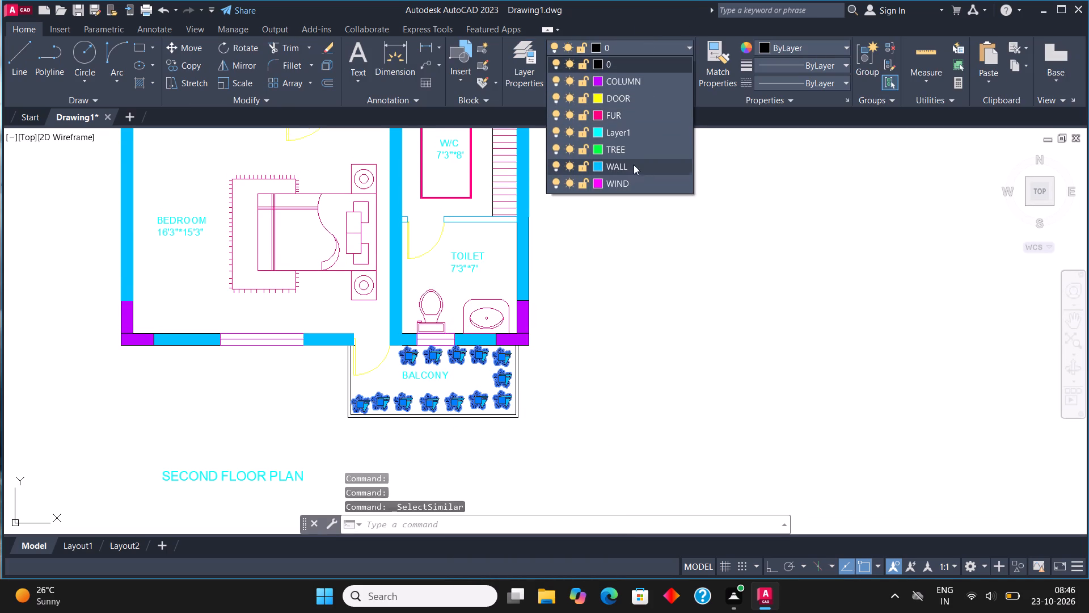
{"action": "left_click", "coordinate": [633, 150]}
{"action": "key", "text": "Escape"}
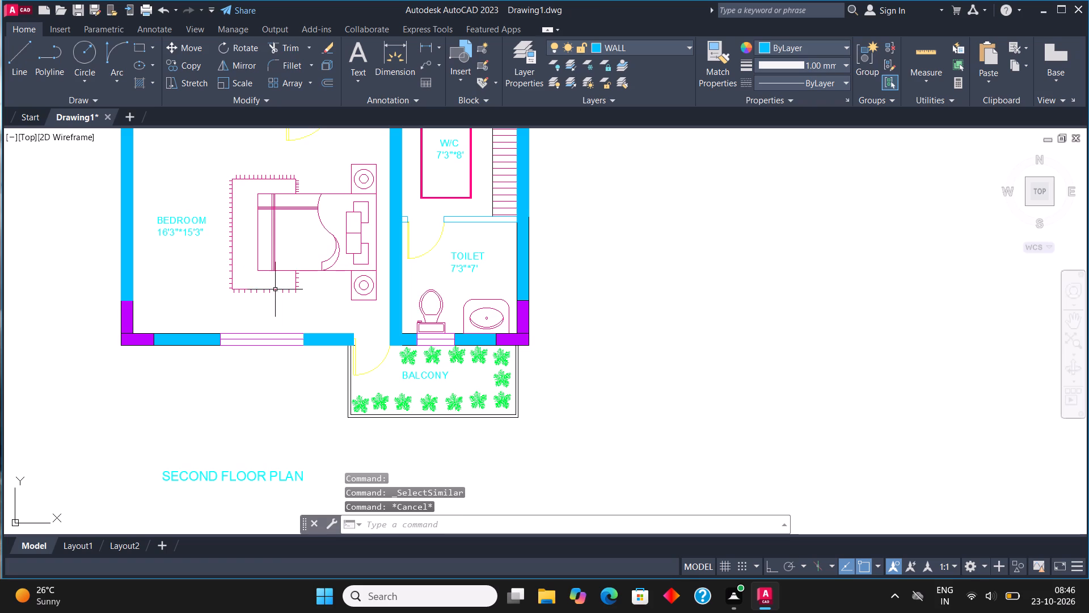
Fill both segments of the thin wall between the lower W/C and toilet with a solid hatch and finish the hatch.
{"action": "scroll", "coordinate": [364, 342], "scroll_direction": "down", "scroll_amount": 2}
{"action": "scroll", "coordinate": [318, 287], "scroll_direction": "up", "scroll_amount": 2}
{"action": "middle_click_drag", "start_coordinate": [318, 287], "coordinate": [402, 317]}
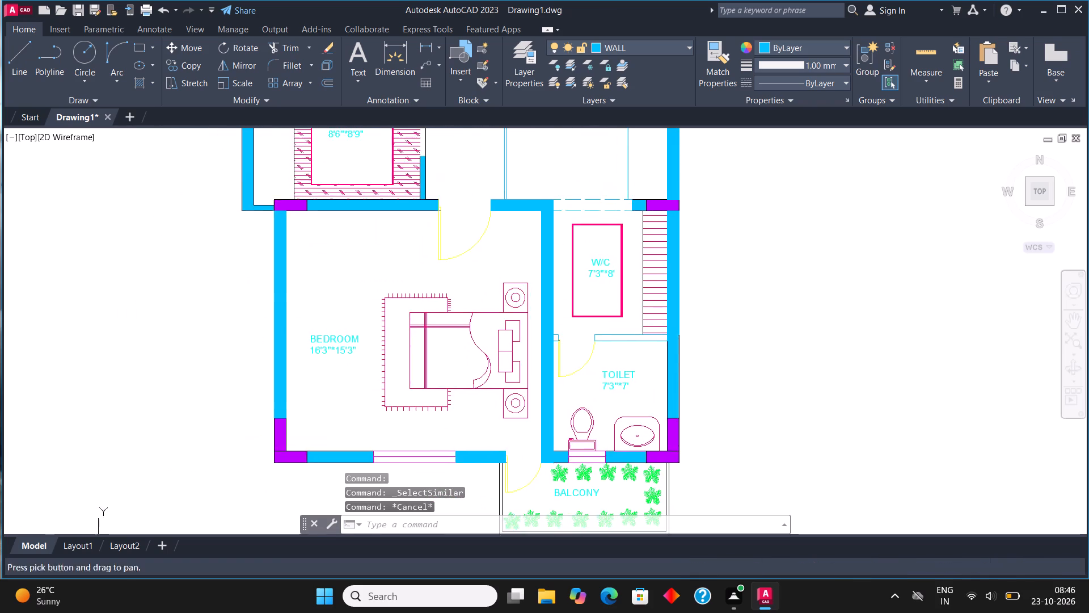
{"action": "scroll", "coordinate": [411, 278], "scroll_direction": "down", "scroll_amount": 2}
{"action": "scroll", "coordinate": [440, 441], "scroll_direction": "up", "scroll_amount": 2}
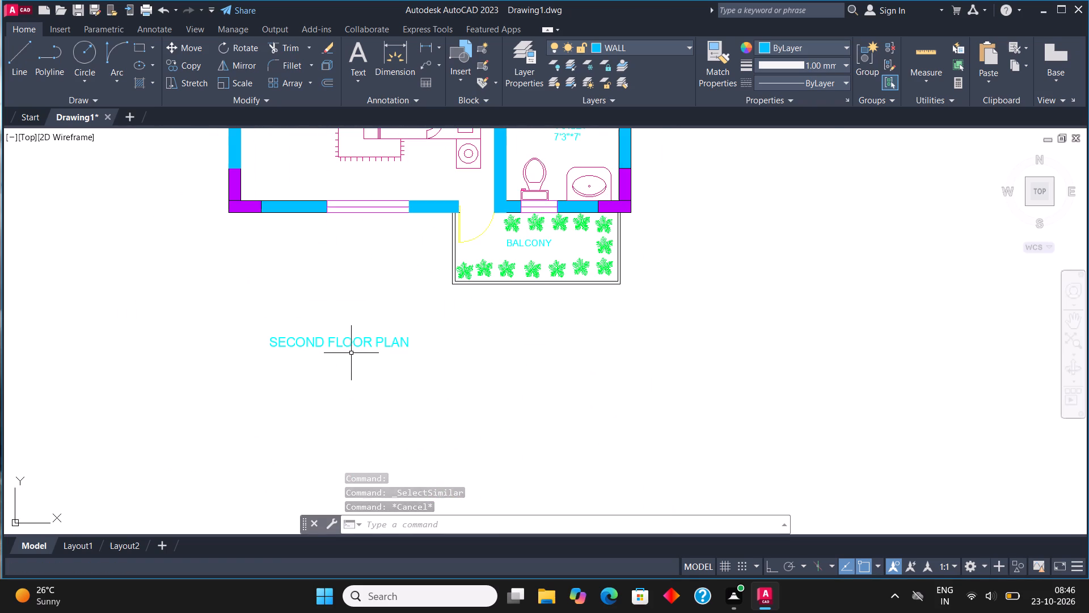
{"action": "scroll", "coordinate": [282, 322], "scroll_direction": "up", "scroll_amount": 1}
{"action": "scroll", "coordinate": [305, 343], "scroll_direction": "down", "scroll_amount": 2}
{"action": "scroll", "coordinate": [373, 245], "scroll_direction": "up", "scroll_amount": 1}
{"action": "middle_click_drag", "start_coordinate": [373, 245], "coordinate": [387, 313]}
{"action": "scroll", "coordinate": [382, 342], "scroll_direction": "down", "scroll_amount": 1}
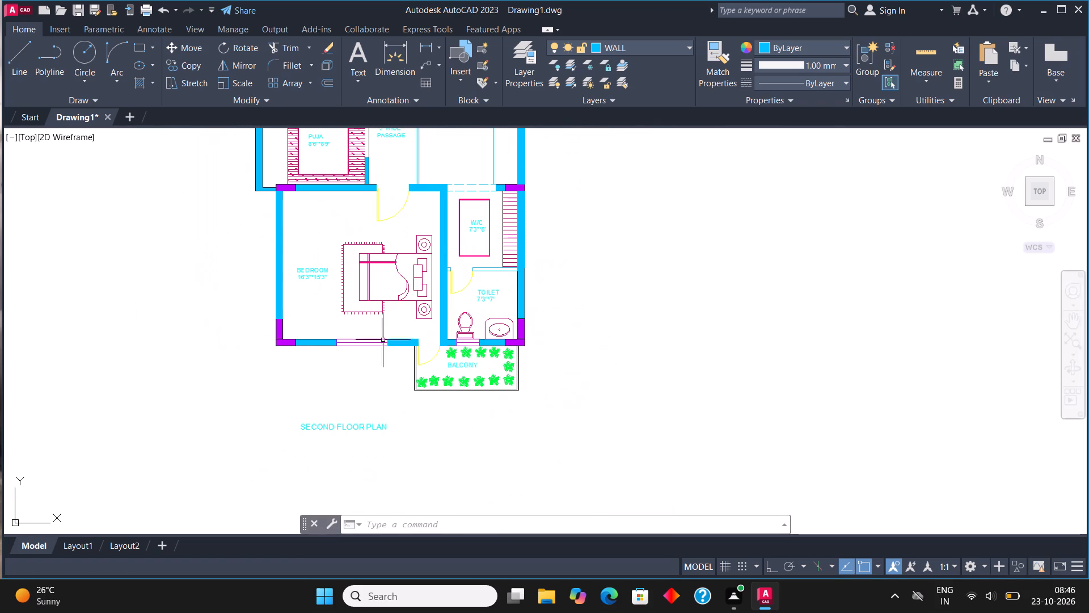
{"action": "middle_click_drag", "start_coordinate": [456, 257], "coordinate": [459, 284]}
{"action": "scroll", "coordinate": [509, 302], "scroll_direction": "up", "scroll_amount": 1}
{"action": "key", "text": "h"}
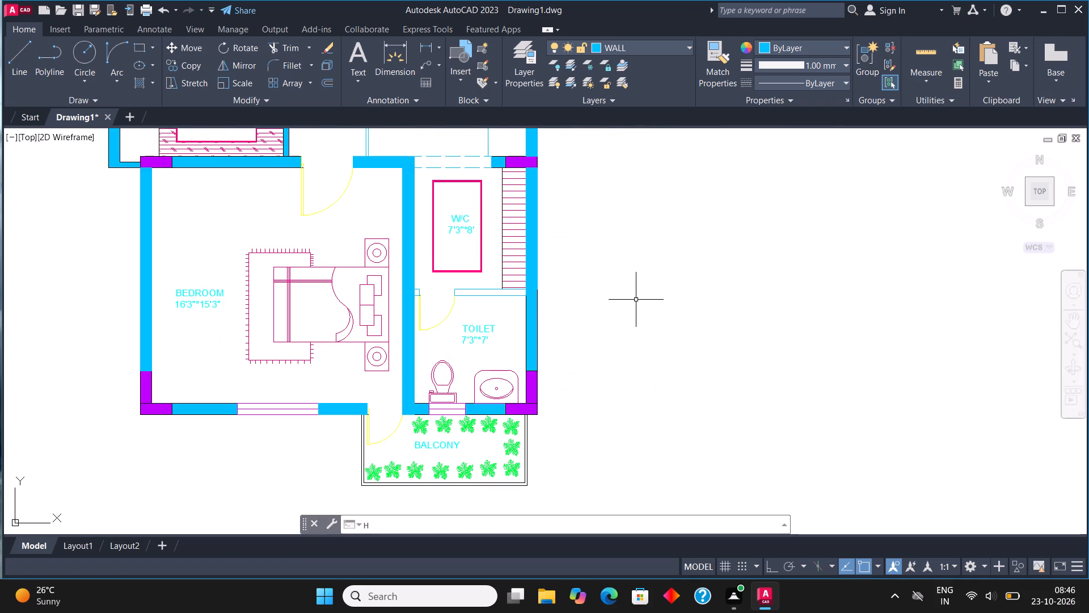
{"action": "key", "text": "Return"}
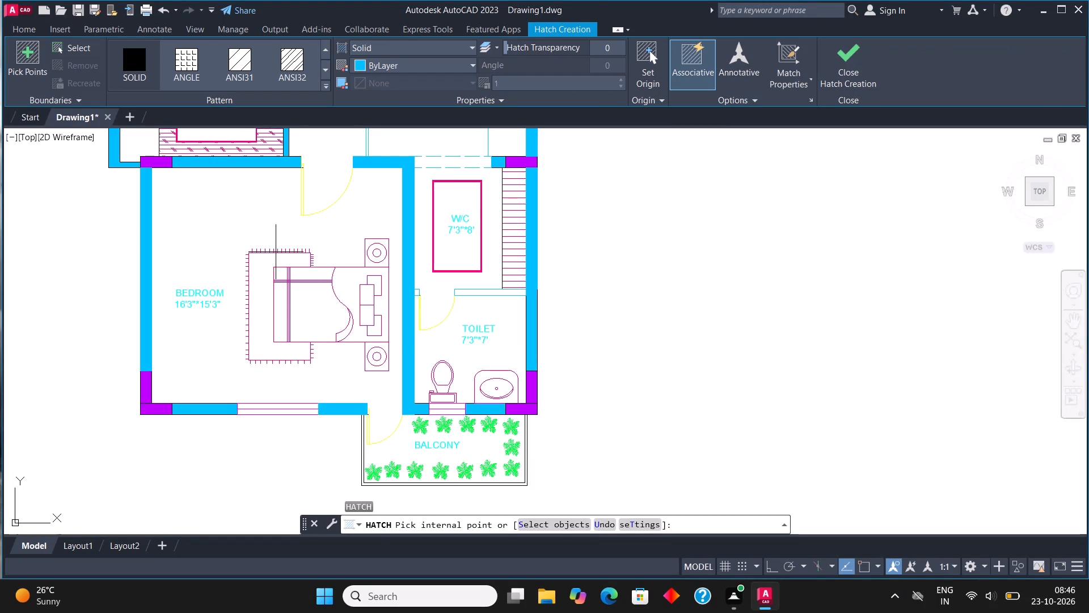
{"action": "scroll", "coordinate": [466, 287], "scroll_direction": "up", "scroll_amount": 2}
{"action": "left_click", "coordinate": [476, 297]}
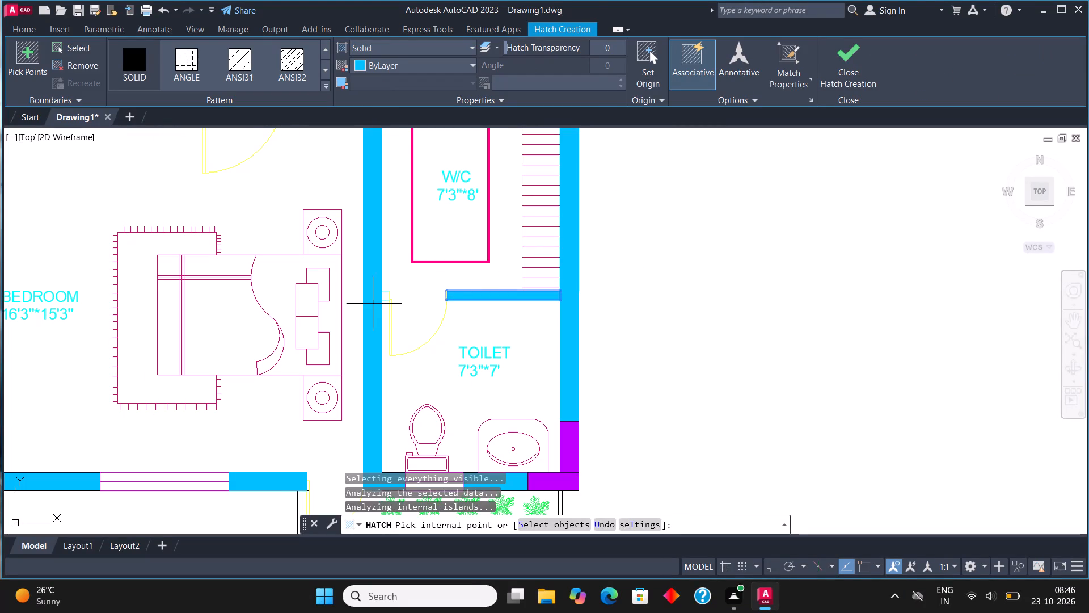
{"action": "left_click", "coordinate": [385, 297]}
{"action": "scroll", "coordinate": [446, 370], "scroll_direction": "down", "scroll_amount": 2}
{"action": "middle_click_drag", "start_coordinate": [447, 269], "coordinate": [452, 284]}
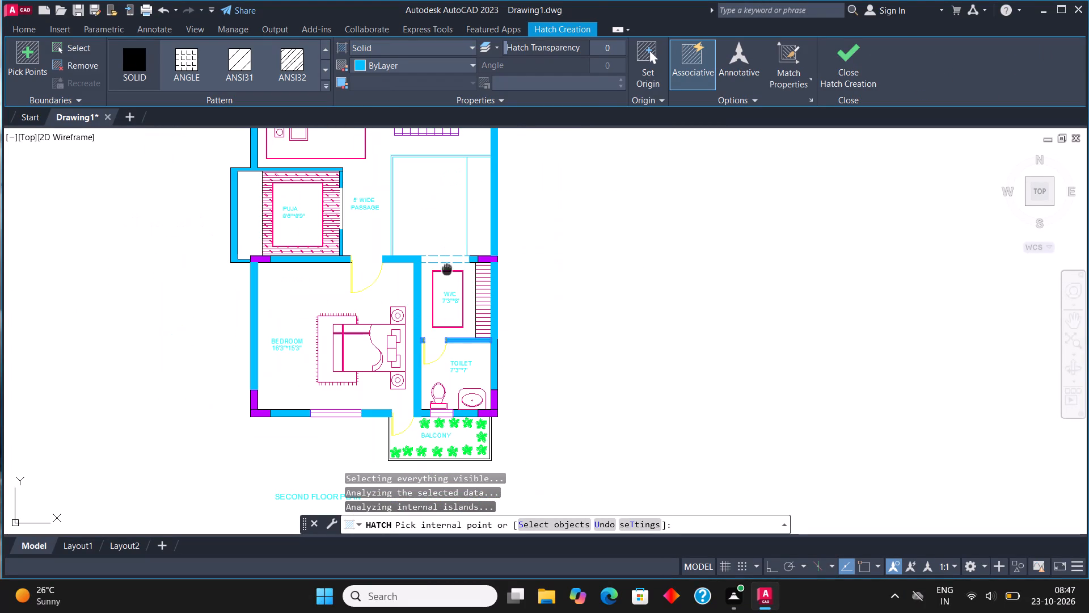
{"action": "middle_click_drag", "start_coordinate": [452, 284], "coordinate": [475, 339]}
{"action": "scroll", "coordinate": [475, 339], "scroll_direction": "up", "scroll_amount": 1}
{"action": "middle_click_drag", "start_coordinate": [470, 234], "coordinate": [488, 343]}
{"action": "scroll", "coordinate": [480, 300], "scroll_direction": "down", "scroll_amount": 1}
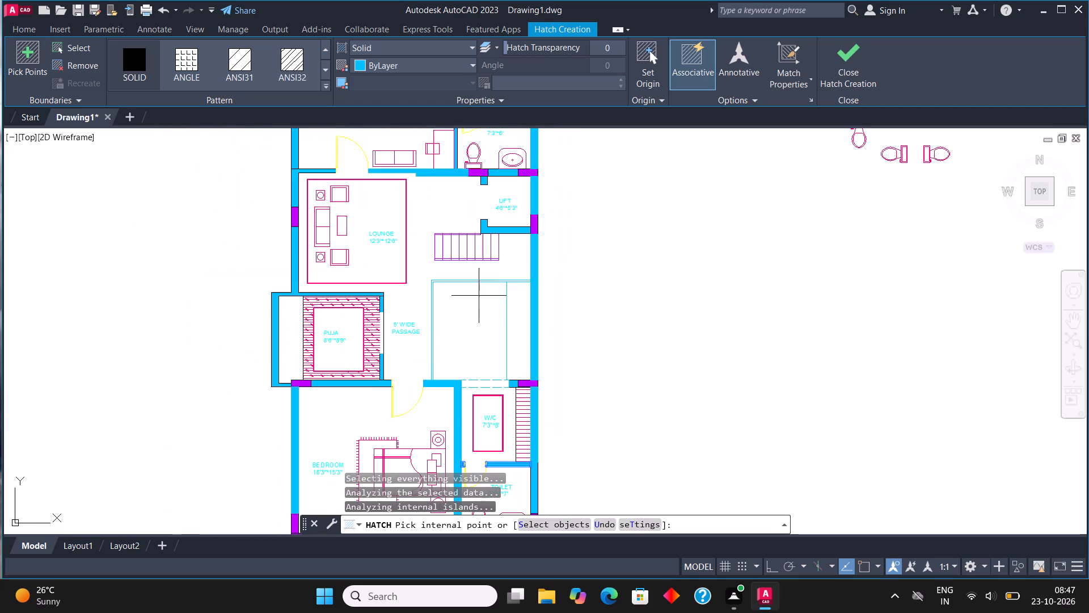
{"action": "middle_click_drag", "start_coordinate": [470, 252], "coordinate": [470, 356]}
{"action": "middle_click_drag", "start_coordinate": [468, 206], "coordinate": [475, 278]}
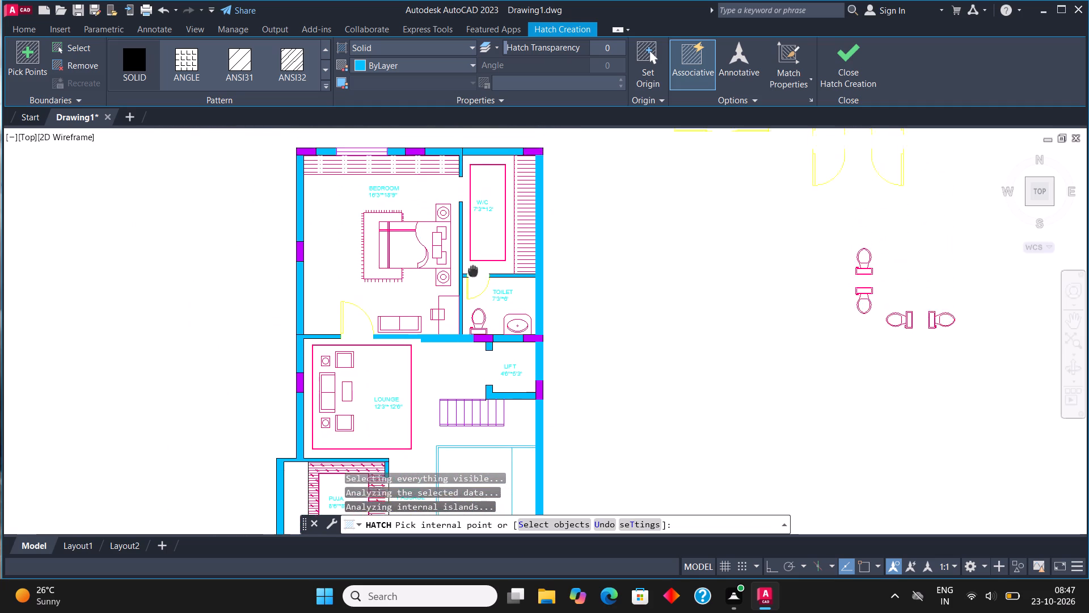
{"action": "middle_click_drag", "start_coordinate": [475, 278], "coordinate": [484, 315]}
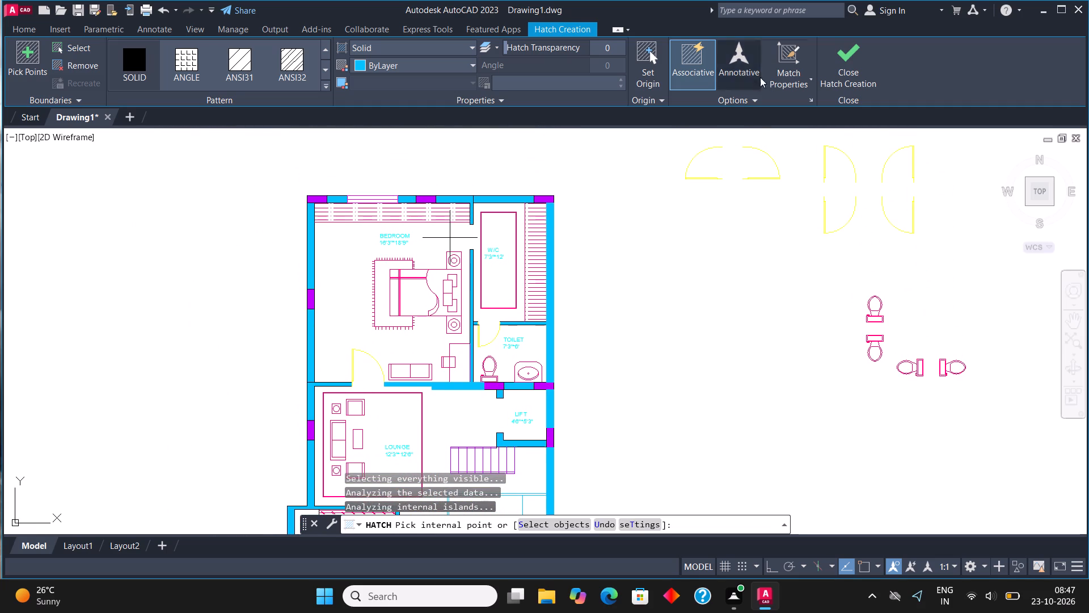
{"action": "left_click", "coordinate": [832, 60]}
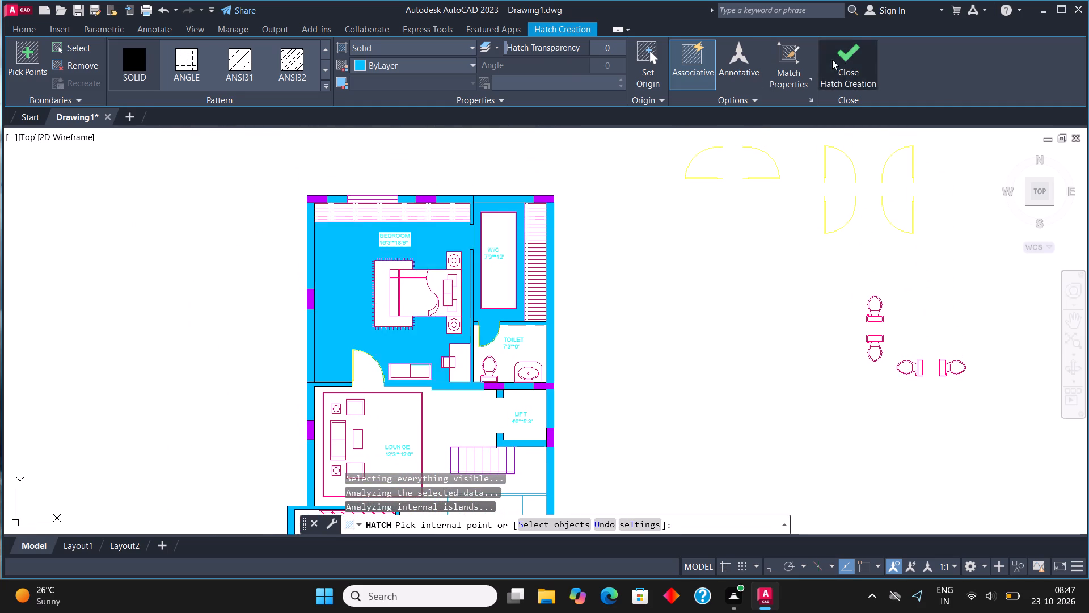
Delete the spare door and toilet seat blocks lying outside the floor plan.
{"action": "scroll", "coordinate": [373, 231], "scroll_direction": "down", "scroll_amount": 1}
{"action": "middle_click_drag", "start_coordinate": [413, 329], "coordinate": [403, 170]}
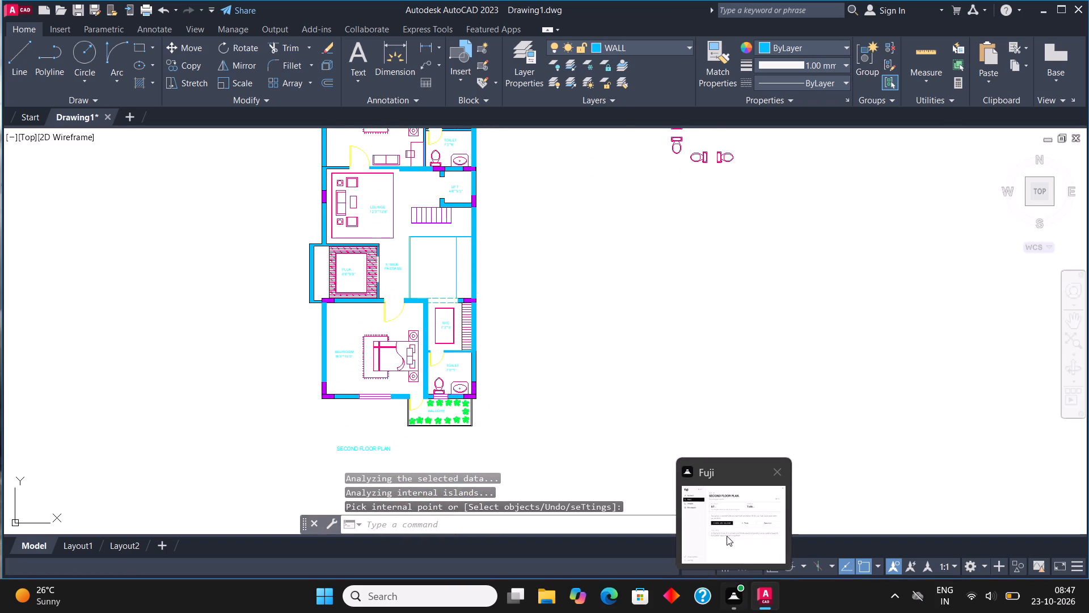
{"action": "middle_click_drag", "start_coordinate": [703, 305], "coordinate": [721, 451]}
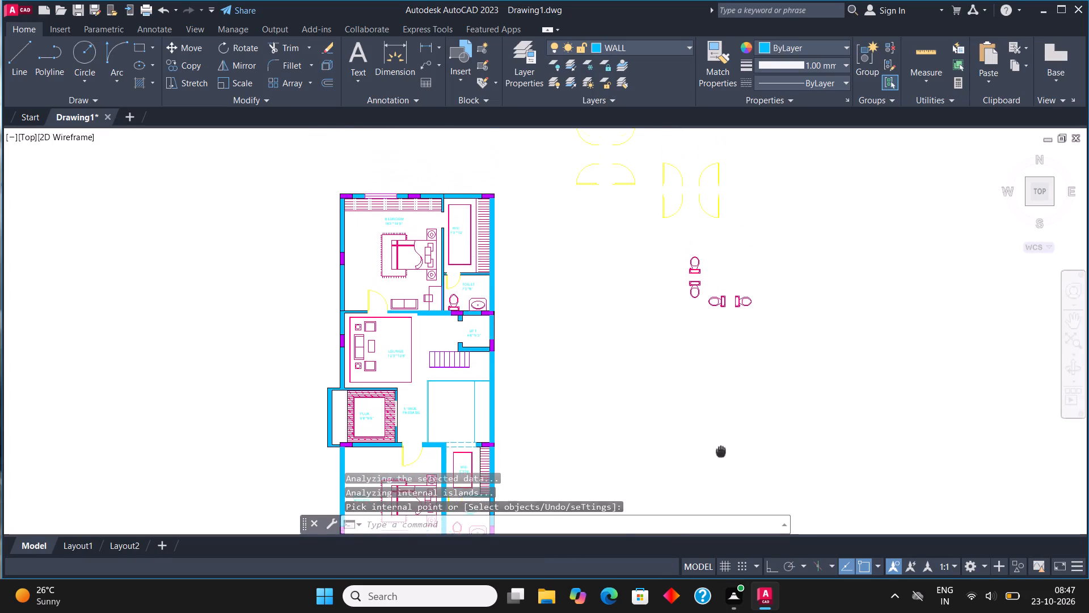
{"action": "left_click_drag", "start_coordinate": [767, 393], "coordinate": [744, 351]}
{"action": "left_click", "coordinate": [571, 137]}
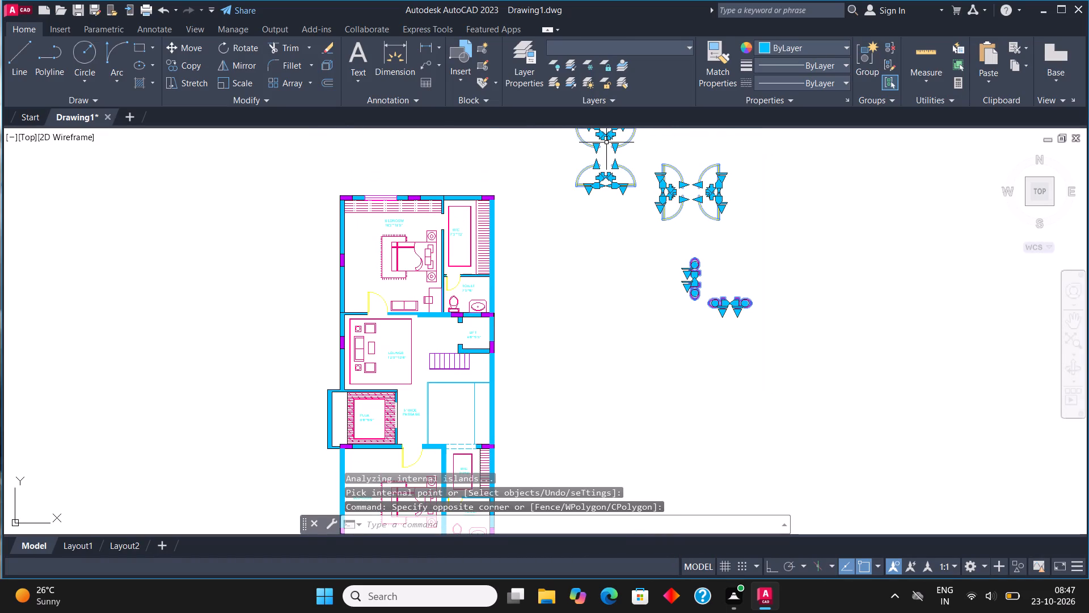
{"action": "key", "text": "Delete"}
Copy the upper BEDROOM 16'3"*18'9" label to the empty area outside the bedroom's outer wall.
{"action": "scroll", "coordinate": [604, 288], "scroll_direction": "down", "scroll_amount": 1}
{"action": "scroll", "coordinate": [416, 308], "scroll_direction": "up", "scroll_amount": 3}
{"action": "middle_click_drag", "start_coordinate": [416, 308], "coordinate": [252, 373]}
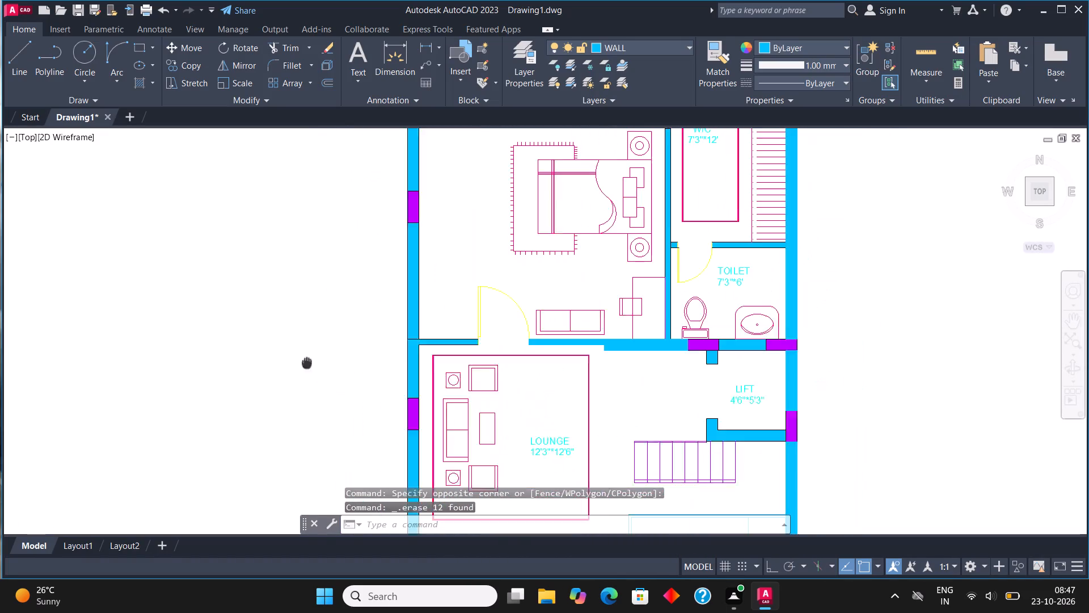
{"action": "middle_click_drag", "start_coordinate": [252, 373], "coordinate": [229, 377]}
{"action": "scroll", "coordinate": [337, 374], "scroll_direction": "down", "scroll_amount": 1}
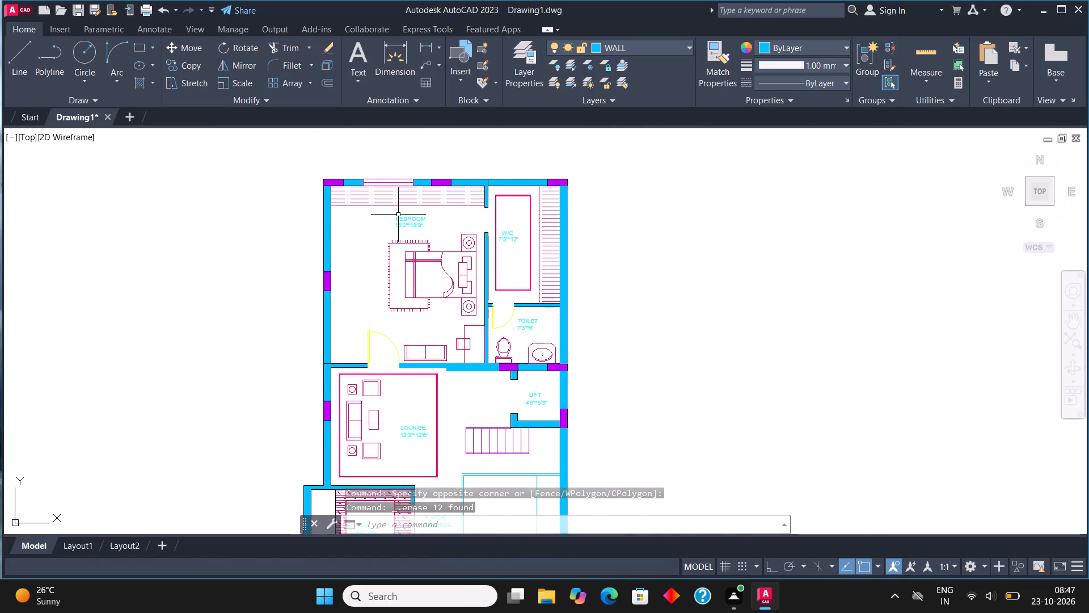
{"action": "scroll", "coordinate": [398, 215], "scroll_direction": "up", "scroll_amount": 1}
{"action": "left_click", "coordinate": [398, 215]}
{"action": "left_click", "coordinate": [377, 240]}
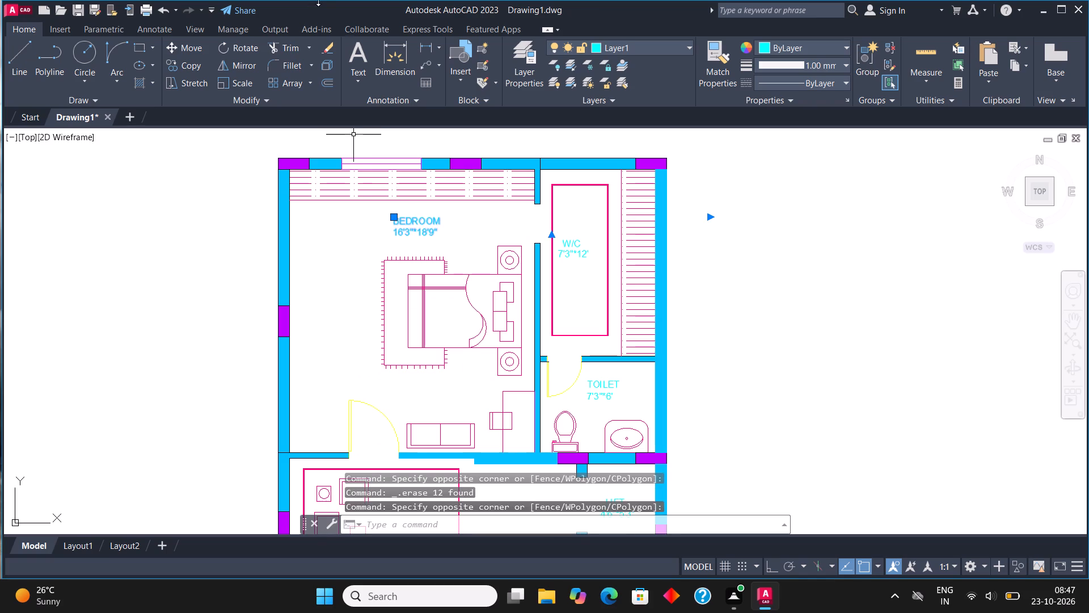
{"action": "left_click", "coordinate": [196, 65]}
{"action": "left_click_drag", "start_coordinate": [387, 229], "coordinate": [395, 238]}
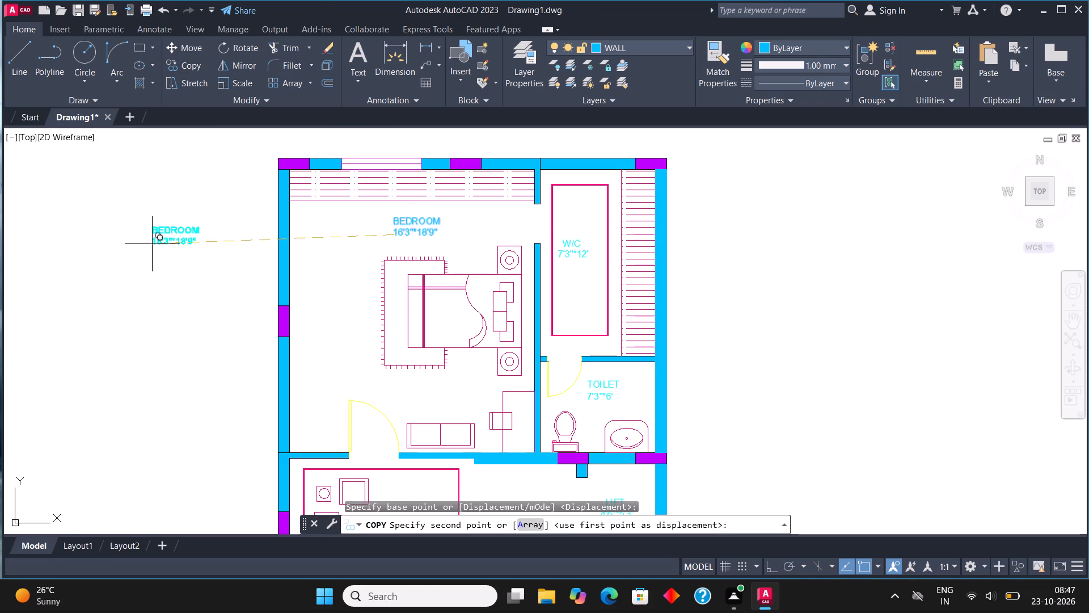
{"action": "middle_click_drag", "start_coordinate": [178, 255], "coordinate": [333, 281]}
{"action": "left_click", "coordinate": [309, 257]}
{"action": "key", "text": "Escape"}
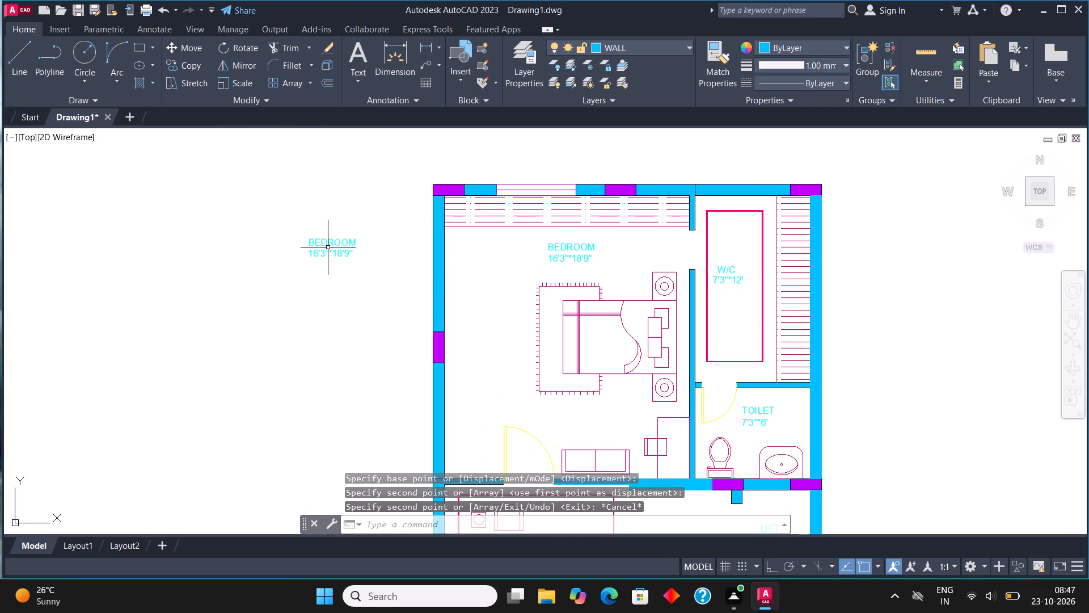
Replace the text of the copied BEDROOM label outside the plan with D.
{"action": "left_click", "coordinate": [330, 244]}
{"action": "right_click", "coordinate": [330, 244]}
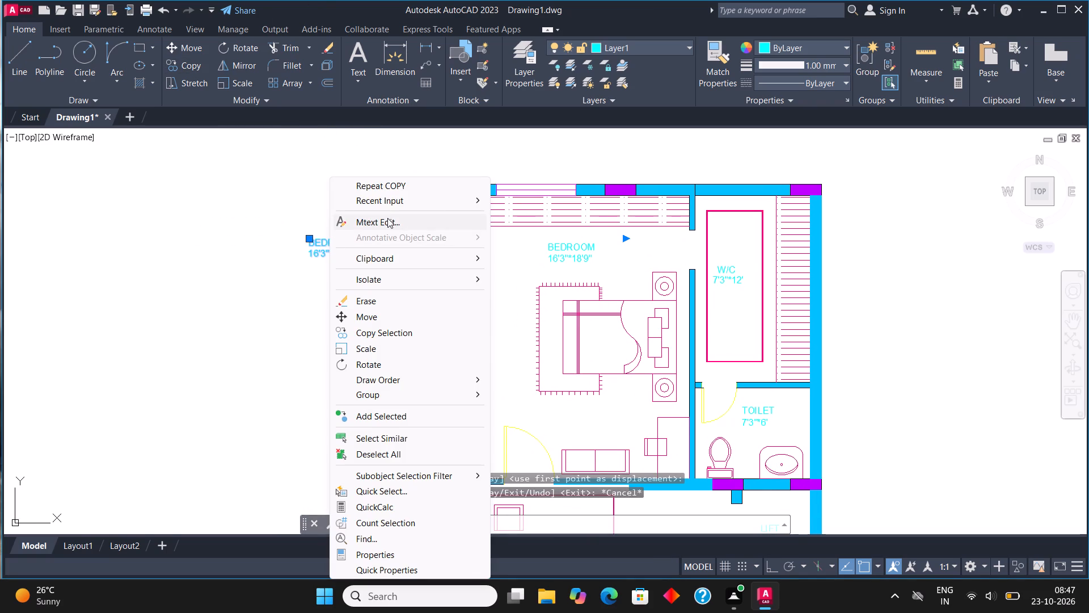
{"action": "left_click", "coordinate": [387, 218]}
{"action": "scroll", "coordinate": [342, 233], "scroll_direction": "up", "scroll_amount": 2}
{"action": "left_click", "coordinate": [364, 261]}
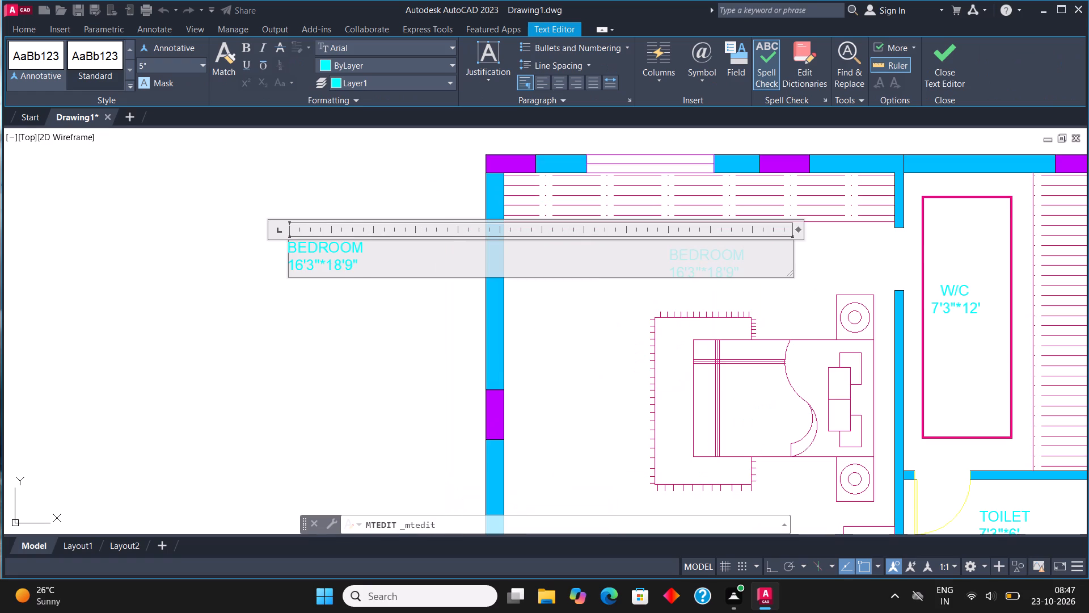
{"action": "key", "text": "BackSpace"}
{"action": "key", "text": "BackSpace"}
{"action": "key", "text": "BackSpace"}
{"action": "key", "text": "BackSpace"}
{"action": "key", "text": "BackSpace"}
{"action": "key", "text": "BackSpace"}
{"action": "key", "text": "BackSpace"}
{"action": "key", "text": "BackSpace"}
{"action": "key", "text": "BackSpace"}
{"action": "key", "text": "BackSpace"}
{"action": "key", "text": "BackSpace"}
{"action": "key", "text": "BackSpace"}
{"action": "key", "text": "BackSpace"}
{"action": "key", "text": "BackSpace"}
{"action": "key", "text": "BackSpace"}
{"action": "key", "text": "BackSpace"}
{"action": "key", "text": "BackSpace"}
{"action": "key", "text": "BackSpace"}
{"action": "key", "text": "BackSpace"}
{"action": "key", "text": "BackSpace"}
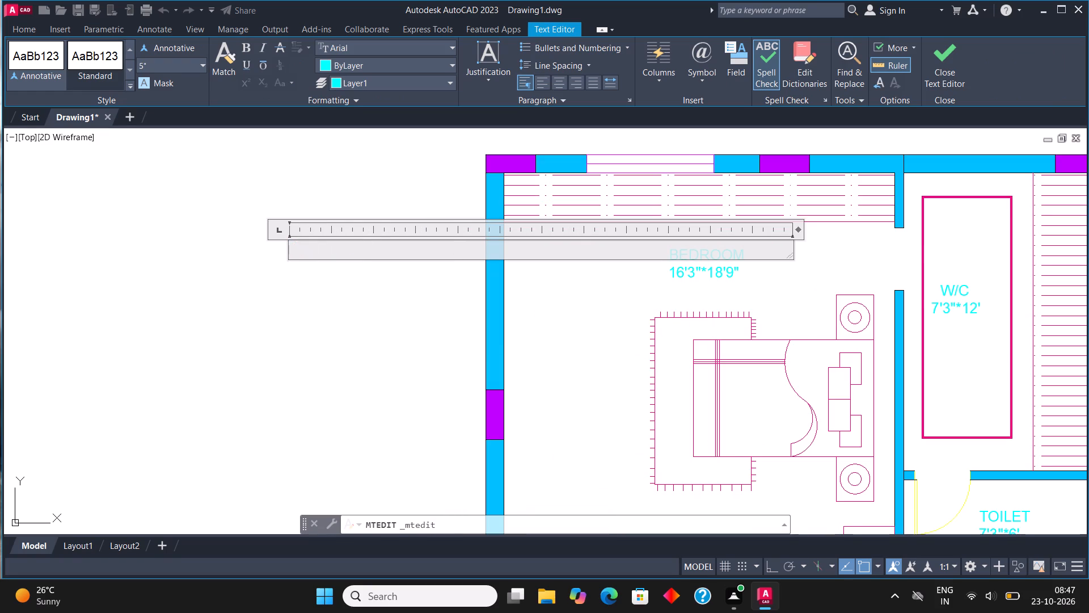
{"action": "key", "text": "d"}
{"action": "left_click", "coordinate": [932, 51]}
Copy the D label twice into the empty area close to the original.
{"action": "left_click_drag", "start_coordinate": [343, 291], "coordinate": [324, 268]}
{"action": "left_click", "coordinate": [263, 203]}
{"action": "left_click", "coordinate": [181, 69]}
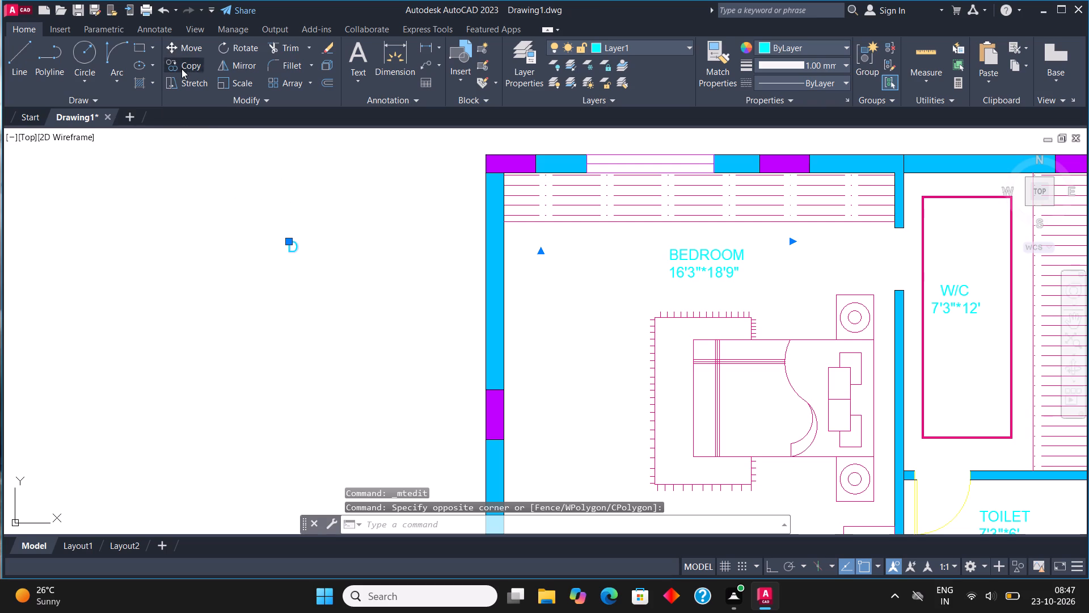
{"action": "left_click", "coordinate": [293, 246]}
{"action": "left_click", "coordinate": [351, 232]}
{"action": "left_click", "coordinate": [326, 280]}
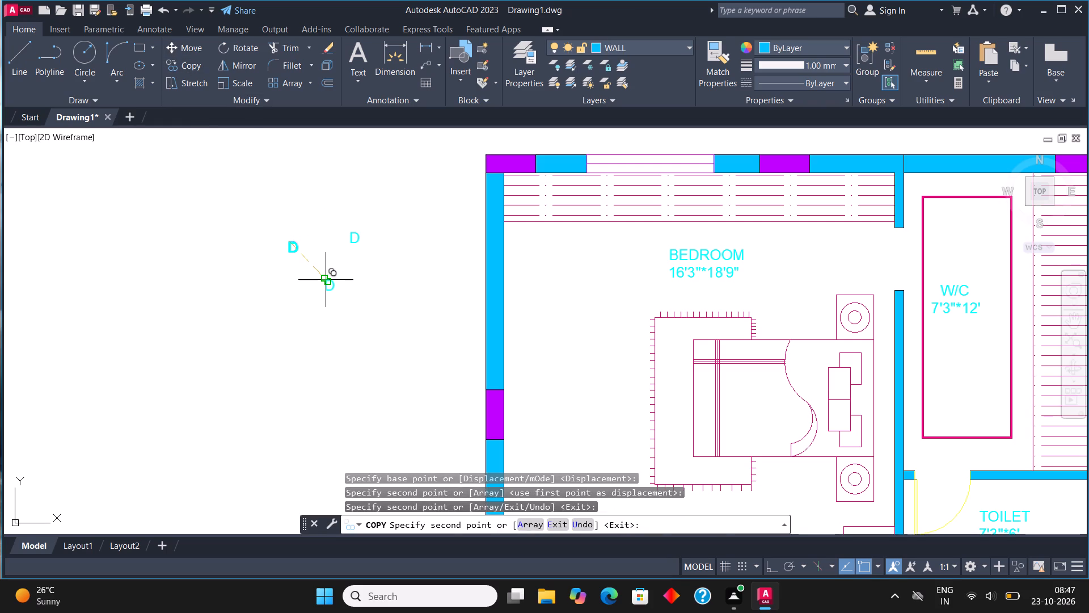
{"action": "key", "text": "Escape"}
Change the text of the upper copied D label to W.
{"action": "left_click", "coordinate": [354, 247]}
{"action": "left_click", "coordinate": [345, 229]}
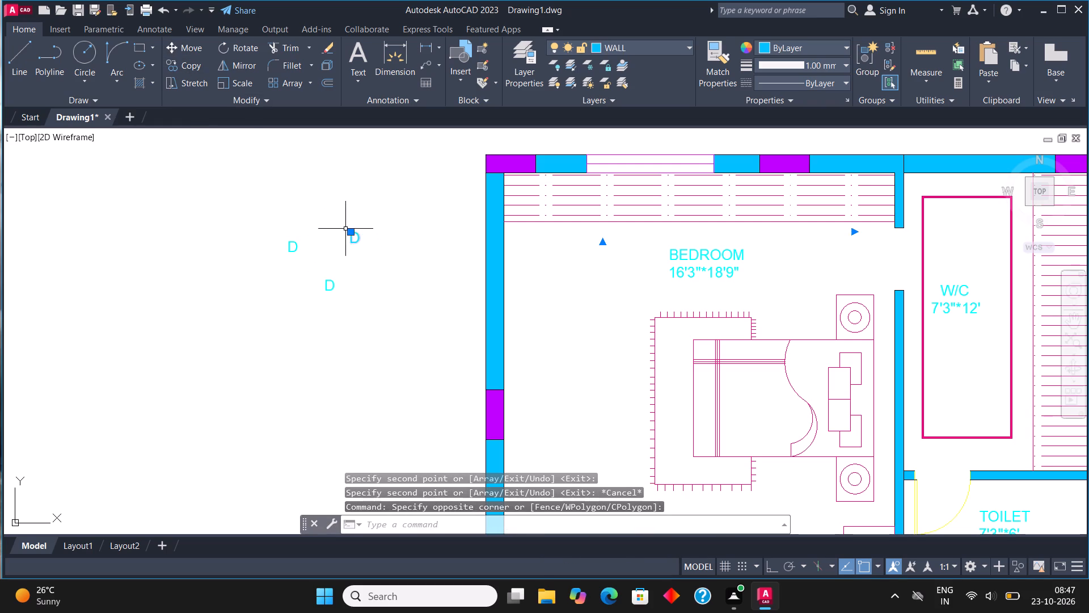
{"action": "right_click", "coordinate": [351, 234]}
{"action": "left_click", "coordinate": [394, 219]}
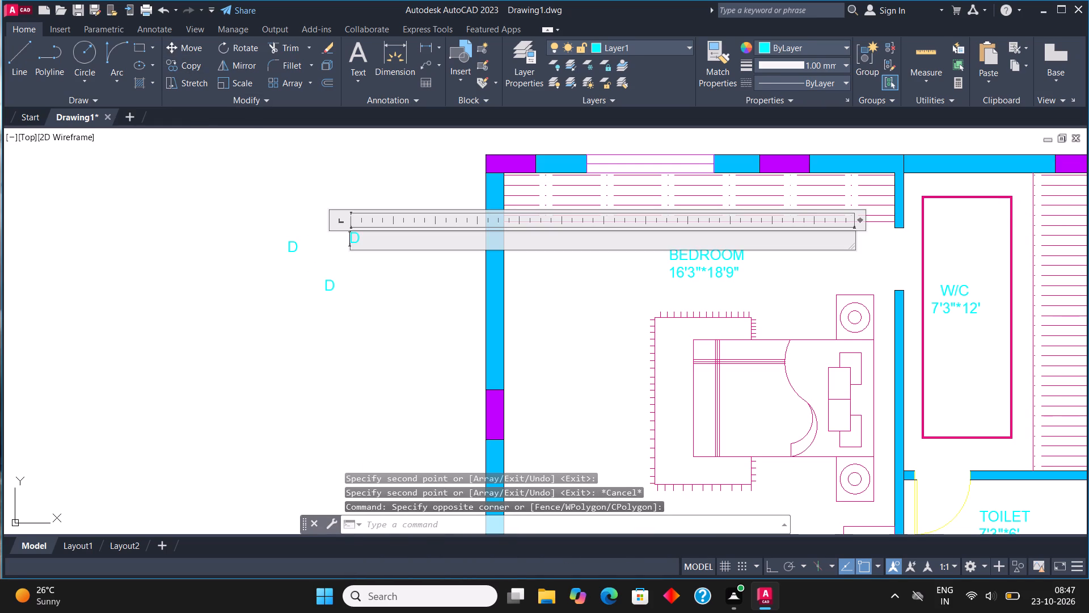
{"action": "left_click", "coordinate": [370, 246]}
{"action": "key", "text": "BackSpace"}
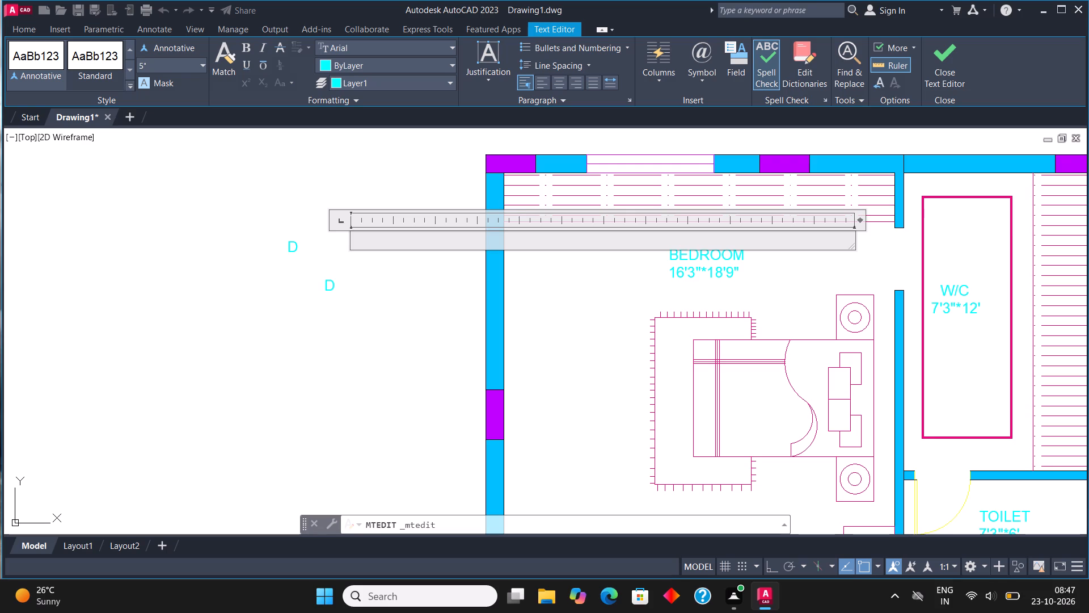
{"action": "key", "text": "w"}
{"action": "left_click", "coordinate": [949, 42]}
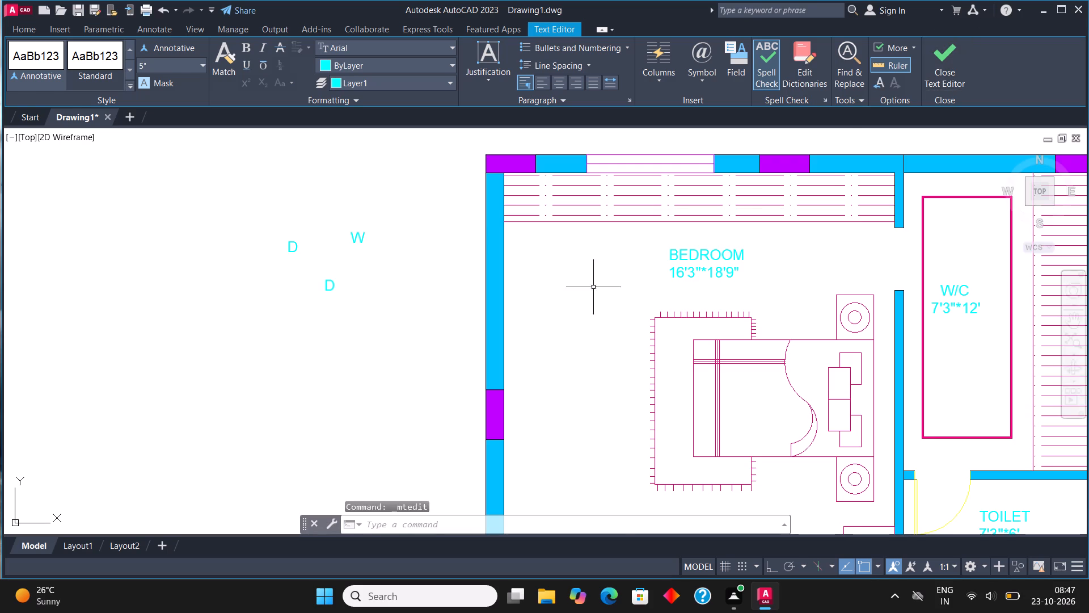
Change the text of the lower copied D label to V.
{"action": "left_click", "coordinate": [341, 341]}
{"action": "left_click", "coordinate": [286, 263]}
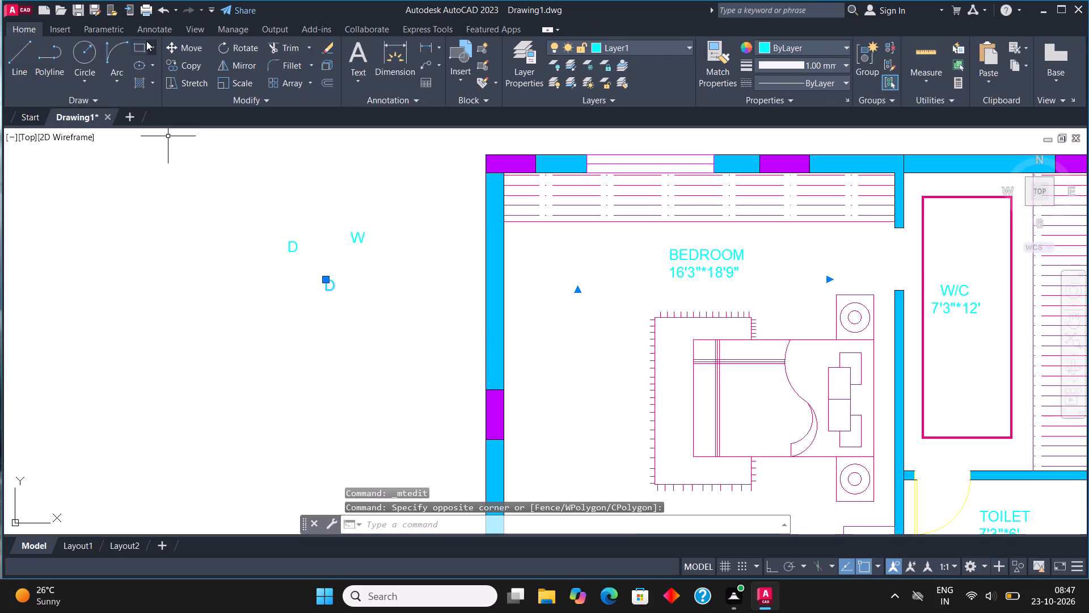
{"action": "right_click", "coordinate": [330, 287]}
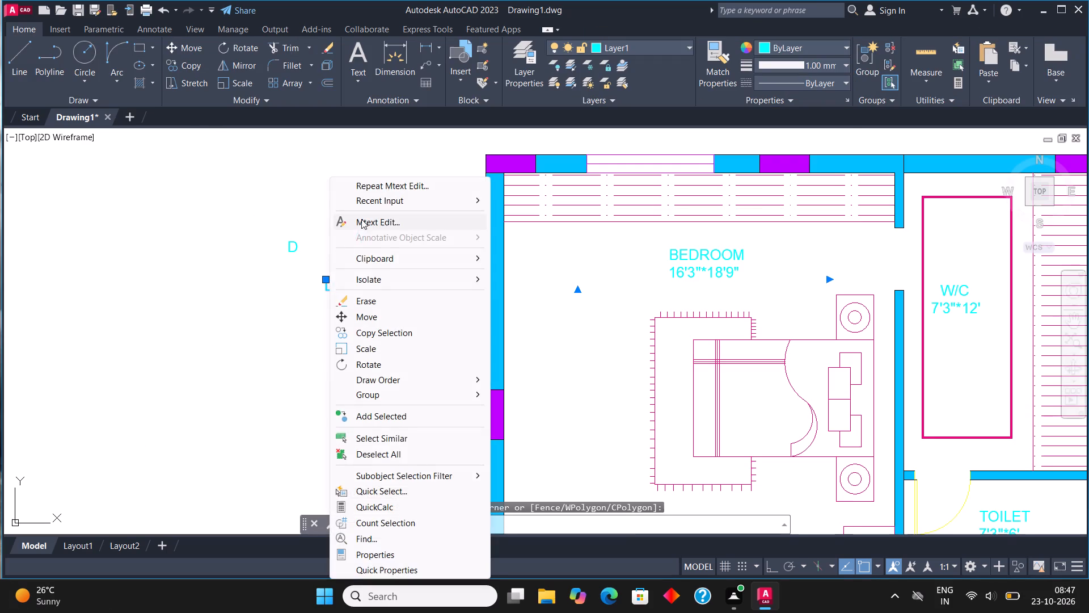
{"action": "left_click", "coordinate": [361, 219]}
{"action": "left_click", "coordinate": [342, 291]}
{"action": "key", "text": "BackSpace"}
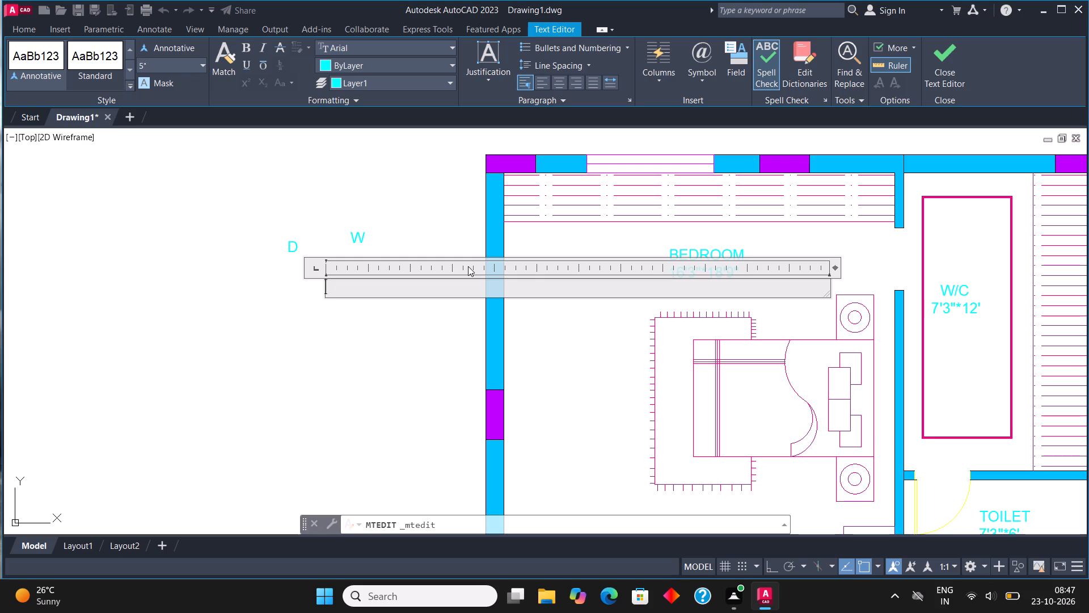
{"action": "key", "text": "v"}
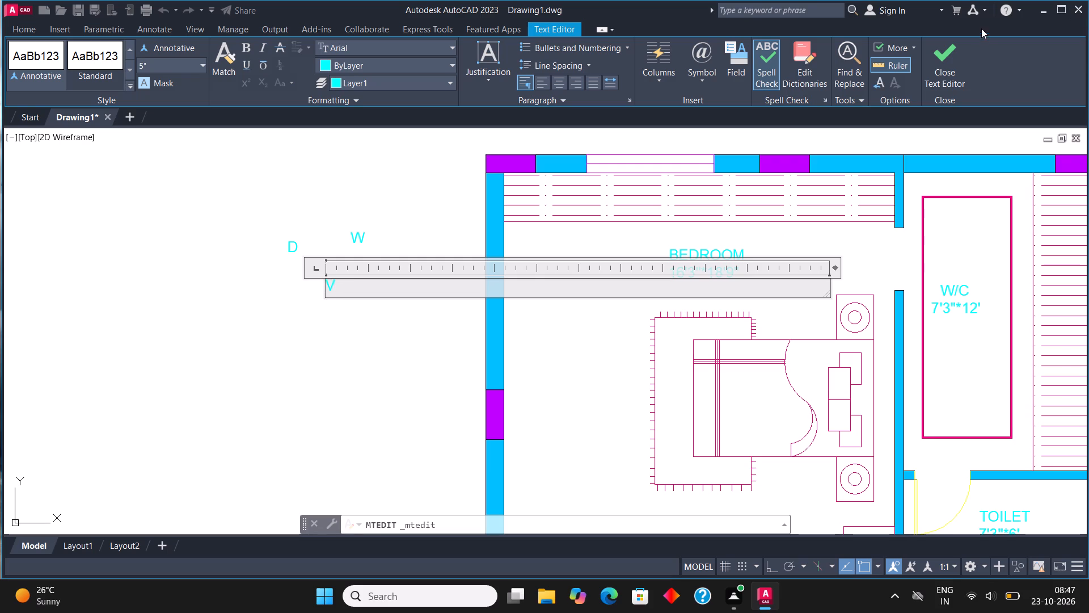
{"action": "left_click", "coordinate": [951, 58]}
Copy the D tag from outside the plan to the upper bedroom's door to the lounge and the upper toilet door.
{"action": "left_click", "coordinate": [300, 247]}
{"action": "left_click", "coordinate": [281, 229]}
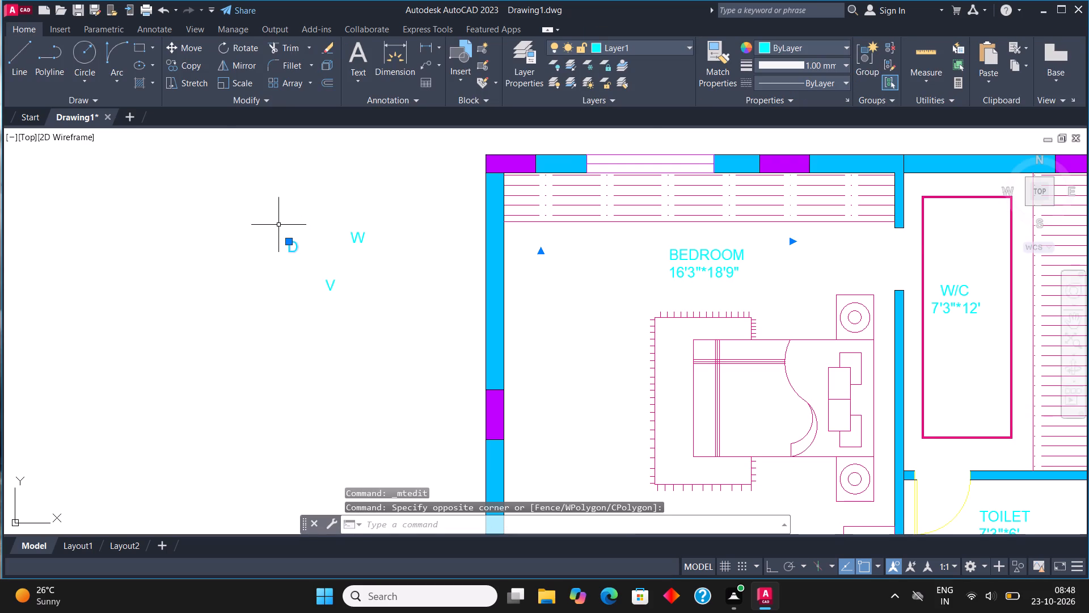
{"action": "left_click", "coordinate": [183, 67]}
{"action": "left_click", "coordinate": [297, 241]}
{"action": "scroll", "coordinate": [353, 140], "scroll_direction": "down", "scroll_amount": 3}
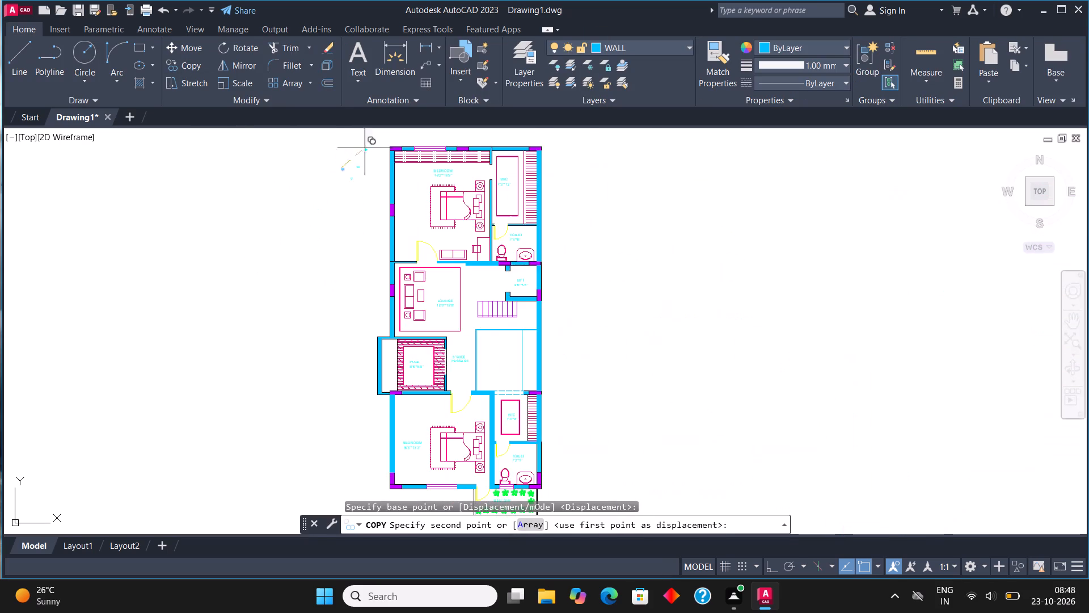
{"action": "scroll", "coordinate": [454, 240], "scroll_direction": "up", "scroll_amount": 2}
{"action": "scroll", "coordinate": [356, 305], "scroll_direction": "up", "scroll_amount": 2}
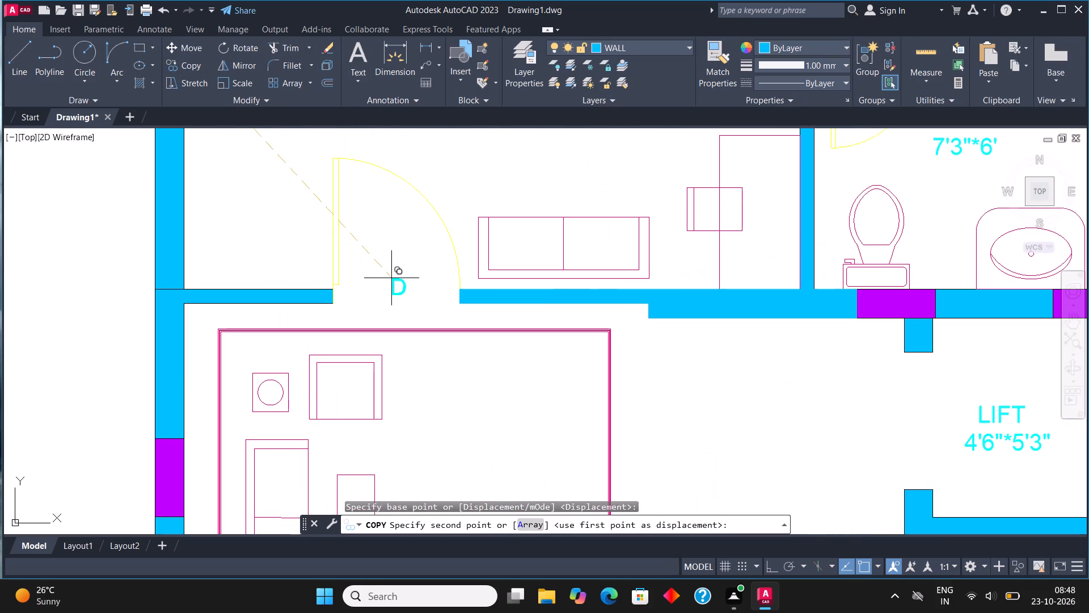
{"action": "left_click", "coordinate": [392, 276]}
{"action": "scroll", "coordinate": [394, 276], "scroll_direction": "down", "scroll_amount": 4}
{"action": "scroll", "coordinate": [468, 248], "scroll_direction": "up", "scroll_amount": 4}
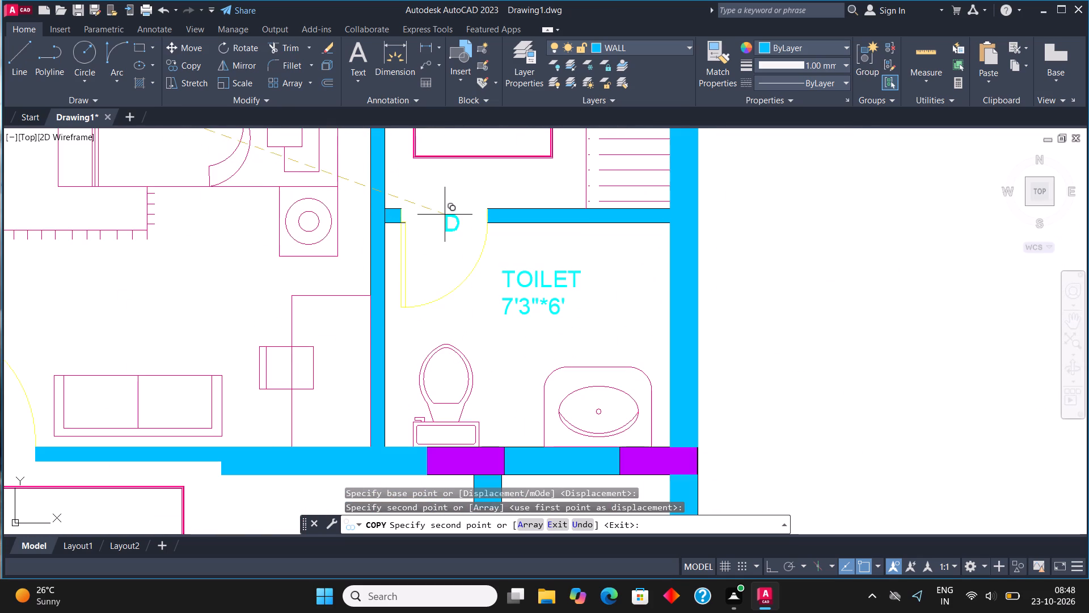
{"action": "left_click", "coordinate": [437, 222]}
{"action": "scroll", "coordinate": [479, 178], "scroll_direction": "down", "scroll_amount": 3}
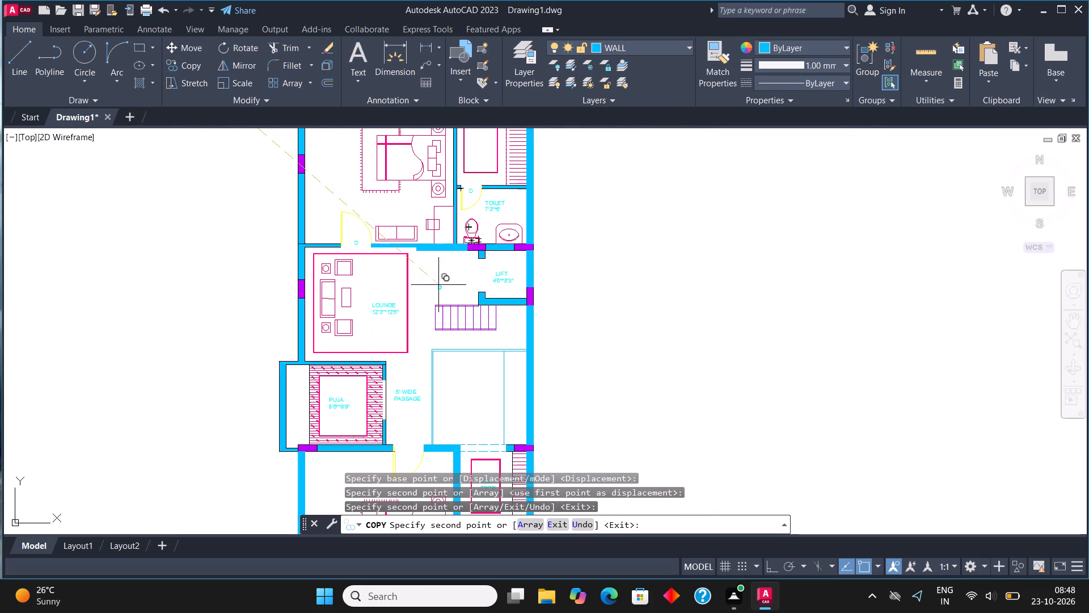
Continue copying the D tag to the lower bedroom's passage door, the balcony door and the lower toilet door.
{"action": "scroll", "coordinate": [396, 435], "scroll_direction": "up", "scroll_amount": 2}
{"action": "middle_click_drag", "start_coordinate": [396, 351], "coordinate": [406, 141]}
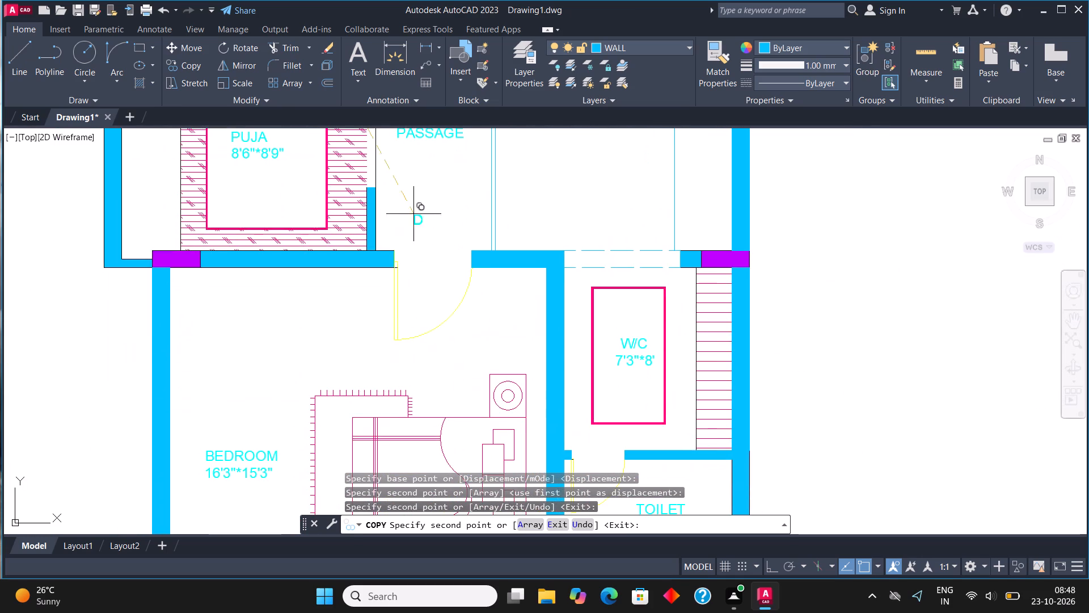
{"action": "scroll", "coordinate": [419, 272], "scroll_direction": "up", "scroll_amount": 1}
{"action": "left_click", "coordinate": [424, 249]}
{"action": "scroll", "coordinate": [424, 248], "scroll_direction": "down", "scroll_amount": 4}
{"action": "scroll", "coordinate": [429, 326], "scroll_direction": "up", "scroll_amount": 2}
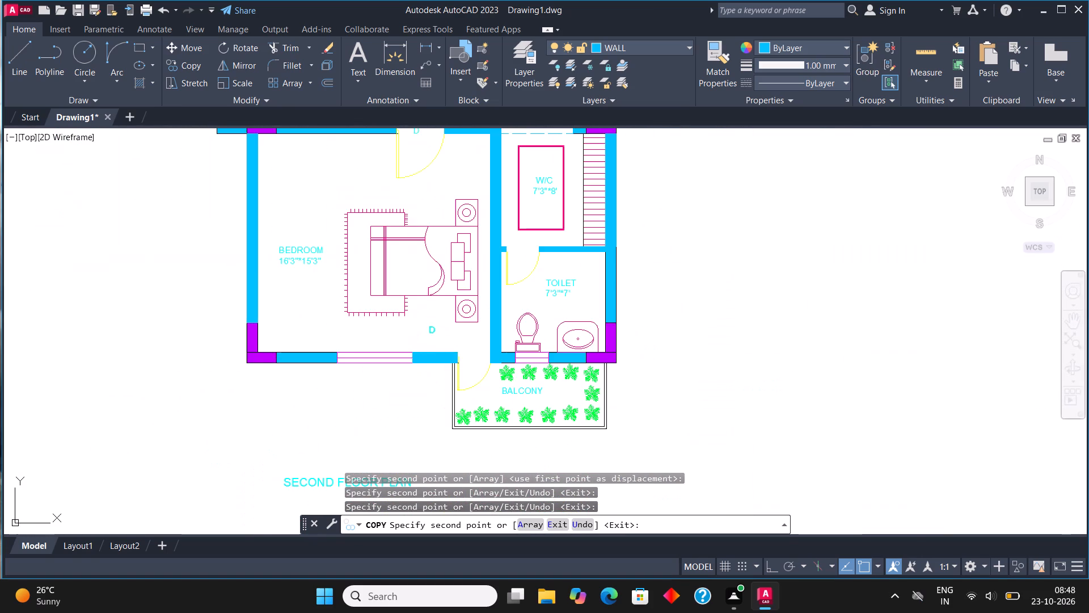
{"action": "scroll", "coordinate": [466, 366], "scroll_direction": "up", "scroll_amount": 3}
{"action": "left_click", "coordinate": [474, 334]}
{"action": "scroll", "coordinate": [454, 381], "scroll_direction": "down", "scroll_amount": 1}
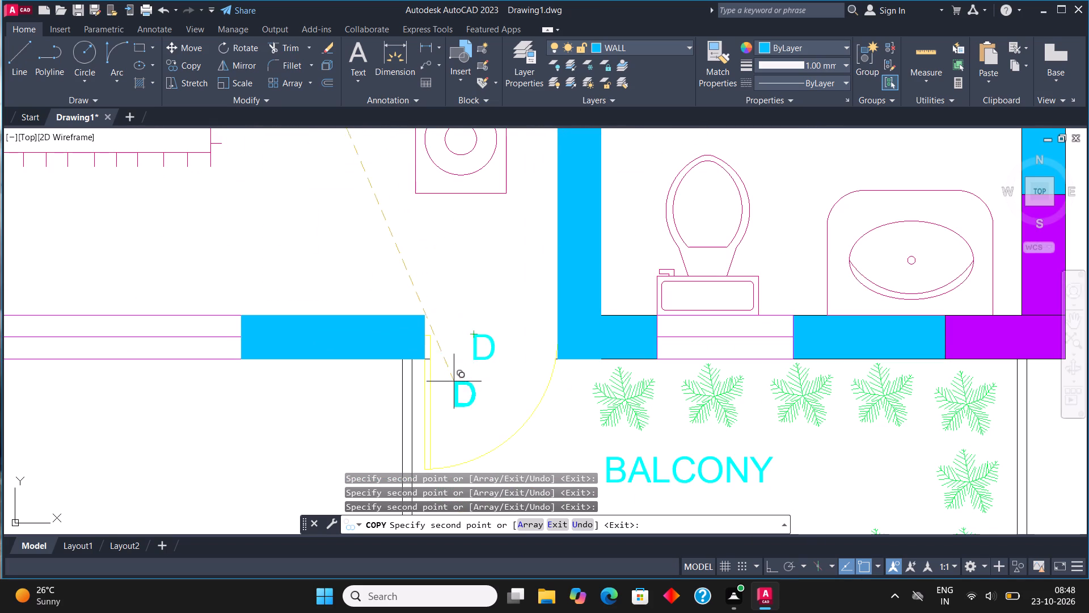
{"action": "scroll", "coordinate": [454, 381], "scroll_direction": "down", "scroll_amount": 2}
{"action": "middle_click_drag", "start_coordinate": [470, 310], "coordinate": [475, 333]}
{"action": "scroll", "coordinate": [514, 274], "scroll_direction": "up", "scroll_amount": 3}
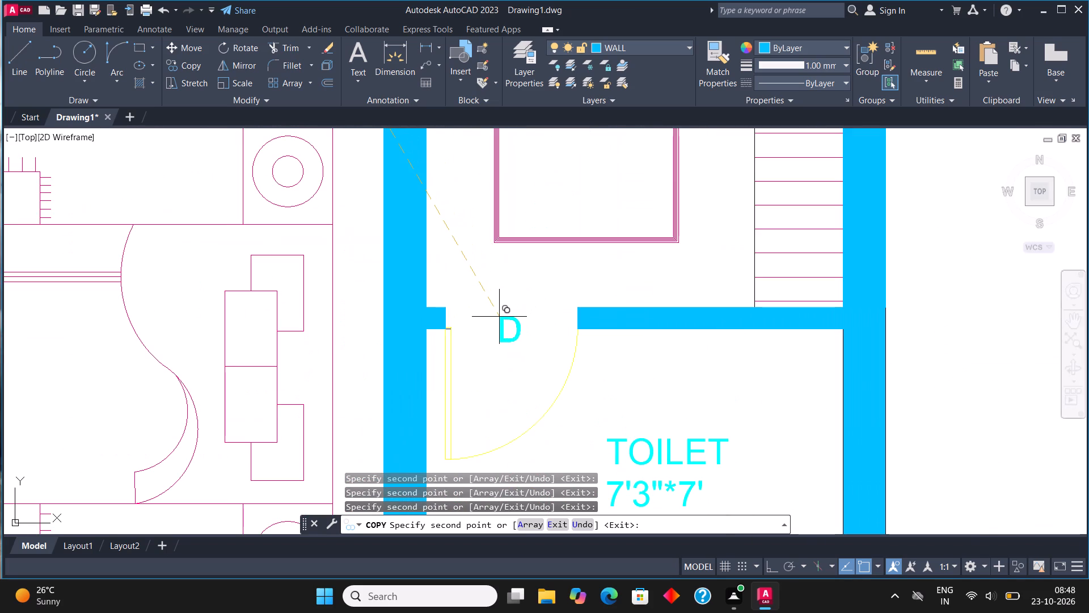
{"action": "left_click", "coordinate": [499, 317]}
{"action": "scroll", "coordinate": [406, 387], "scroll_direction": "down", "scroll_amount": 3}
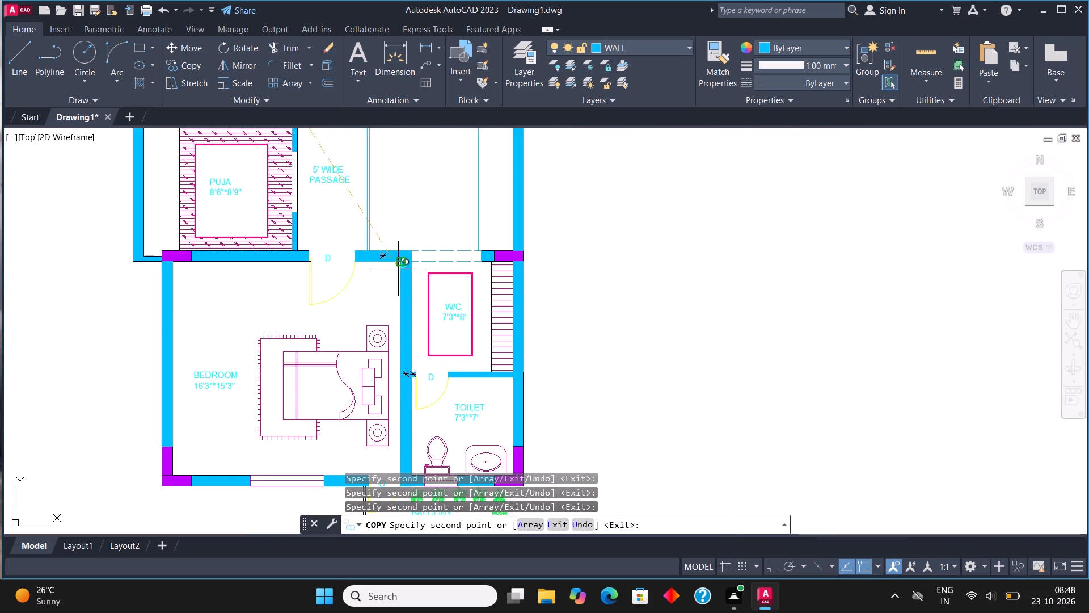
{"action": "middle_click_drag", "start_coordinate": [400, 268], "coordinate": [423, 334]}
{"action": "scroll", "coordinate": [427, 342], "scroll_direction": "down", "scroll_amount": 1}
{"action": "middle_click_drag", "start_coordinate": [408, 251], "coordinate": [438, 371]}
{"action": "middle_click_drag", "start_coordinate": [446, 278], "coordinate": [475, 419]}
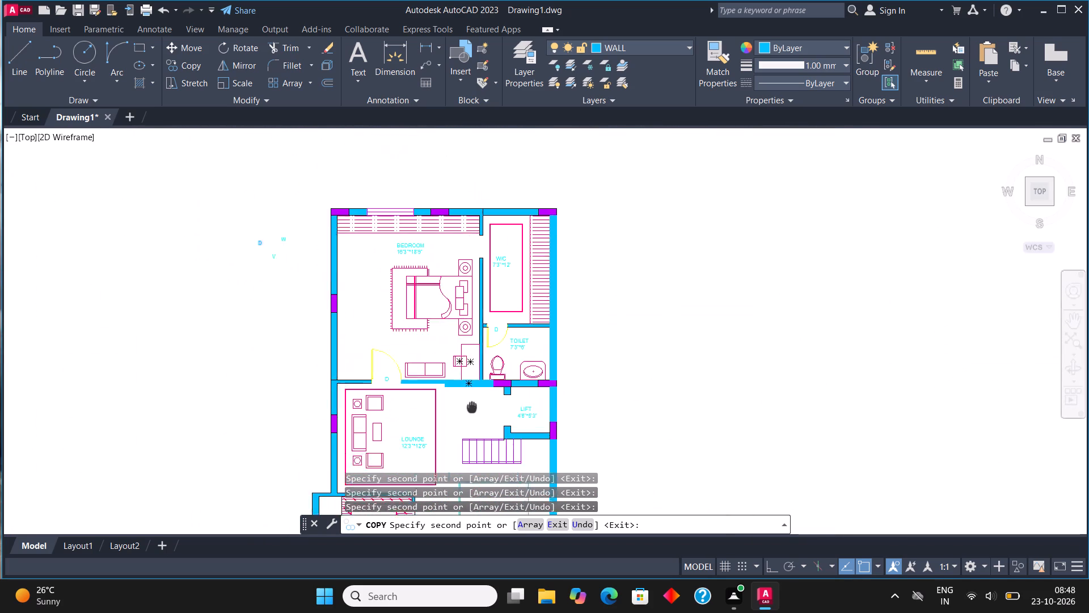
{"action": "middle_click_drag", "start_coordinate": [475, 419], "coordinate": [477, 426]}
{"action": "key", "text": "Escape"}
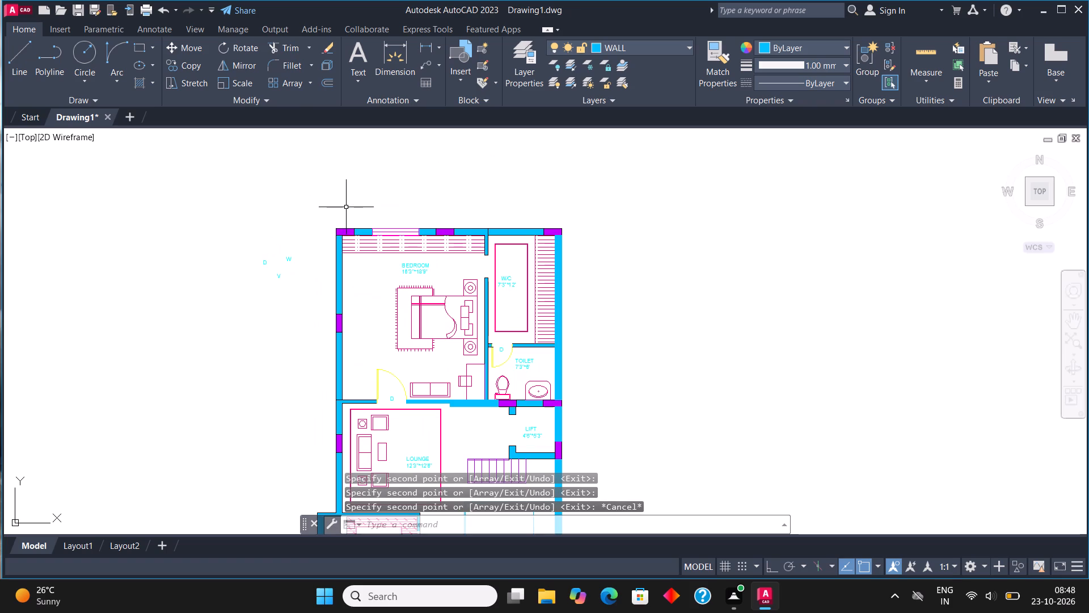
Copy the W tag just outside the upper bedroom's window and just outside the lower bedroom's window.
{"action": "scroll", "coordinate": [280, 254], "scroll_direction": "up", "scroll_amount": 2}
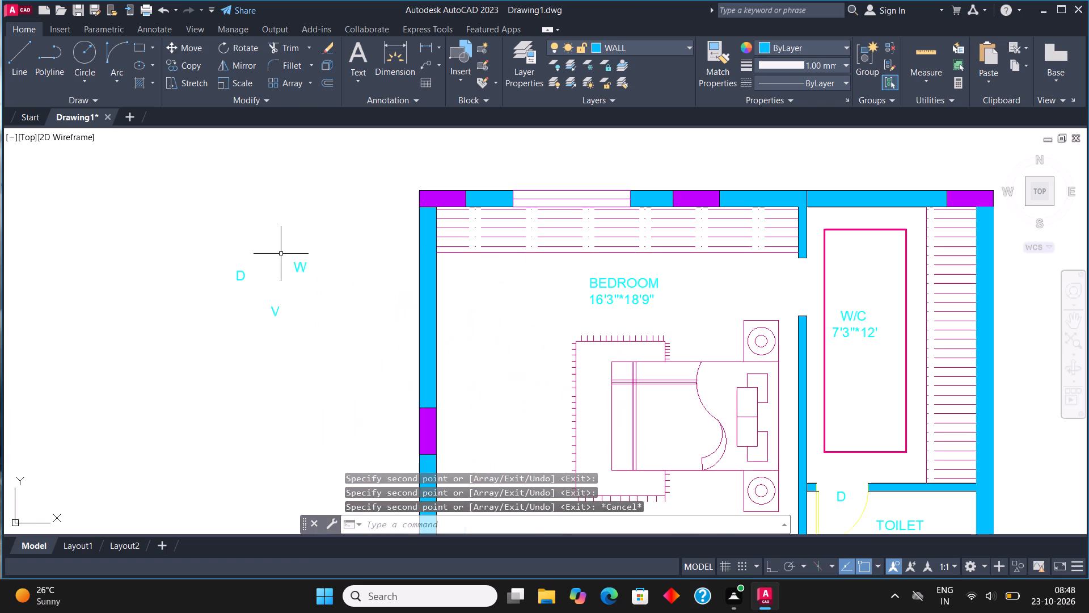
{"action": "left_click", "coordinate": [294, 270]}
{"action": "left_click", "coordinate": [194, 65]}
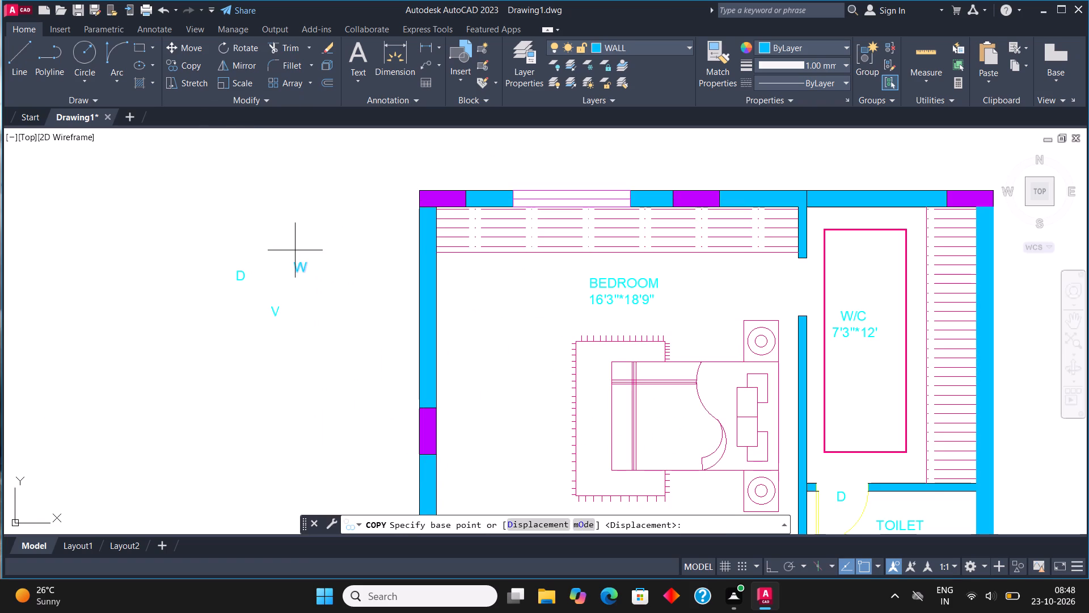
{"action": "left_click", "coordinate": [298, 264]}
{"action": "scroll", "coordinate": [568, 177], "scroll_direction": "up", "scroll_amount": 3}
{"action": "left_click", "coordinate": [560, 188]}
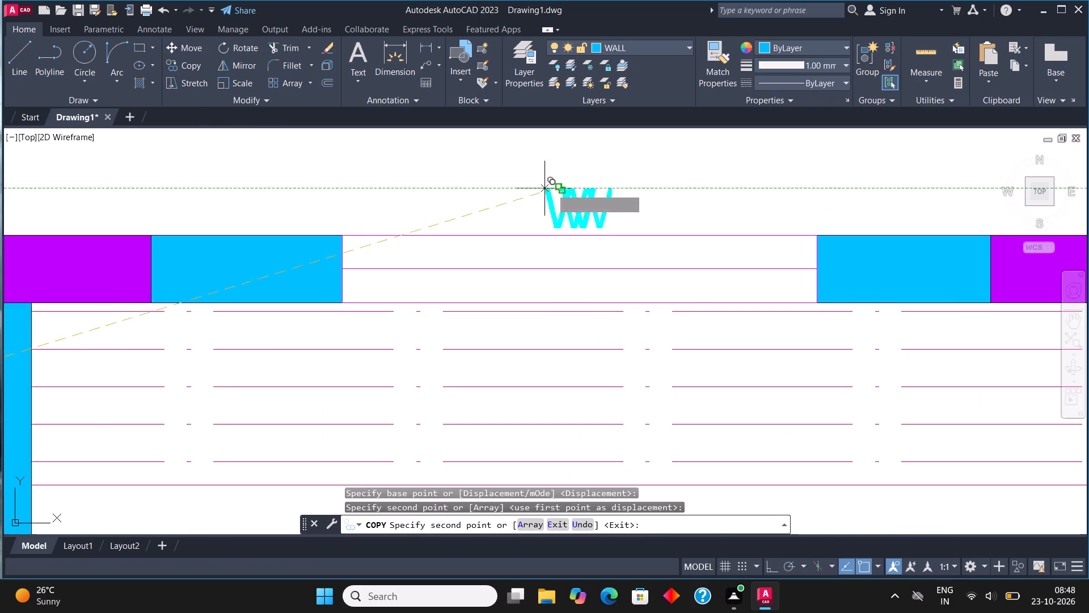
{"action": "scroll", "coordinate": [370, 222], "scroll_direction": "down", "scroll_amount": 4}
{"action": "middle_click_drag", "start_coordinate": [596, 258], "coordinate": [573, 164]}
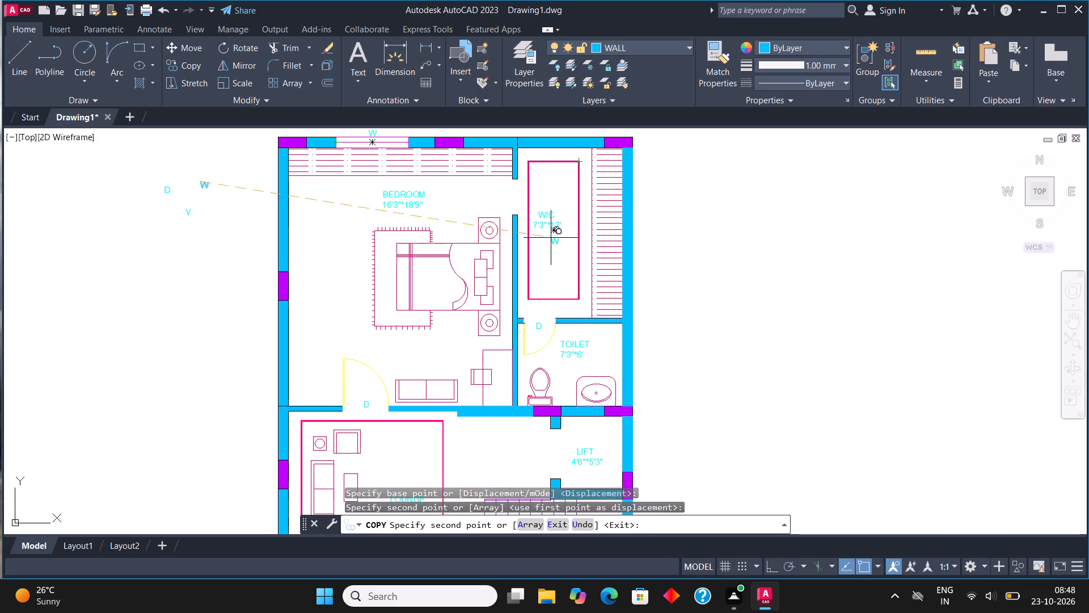
{"action": "scroll", "coordinate": [547, 245], "scroll_direction": "down", "scroll_amount": 1}
{"action": "middle_click_drag", "start_coordinate": [568, 389], "coordinate": [547, 187]}
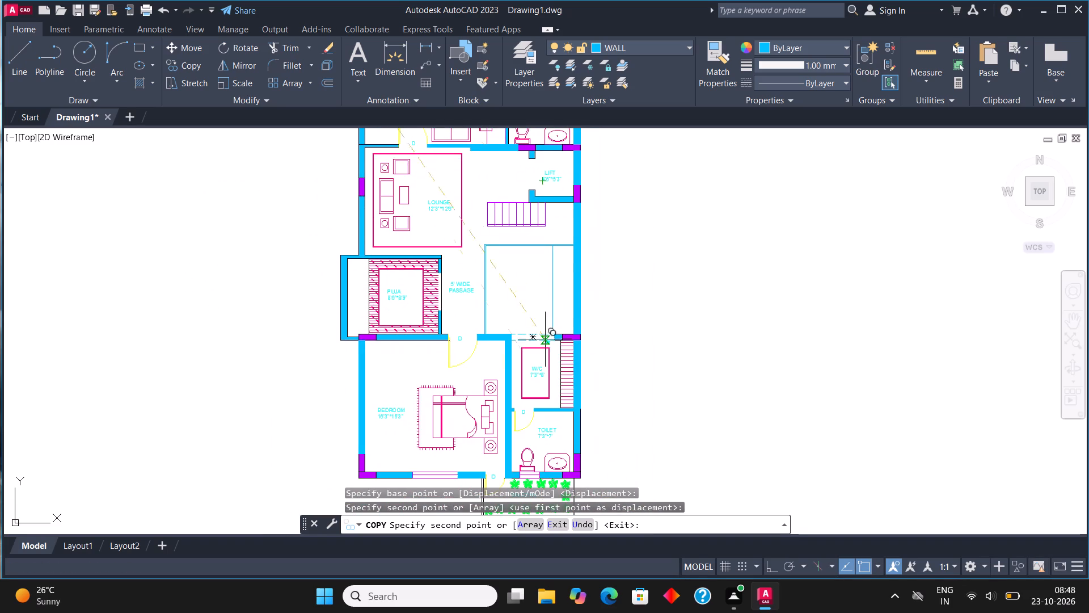
{"action": "middle_click_drag", "start_coordinate": [543, 391], "coordinate": [540, 312]}
{"action": "scroll", "coordinate": [437, 402], "scroll_direction": "up", "scroll_amount": 3}
{"action": "left_click", "coordinate": [410, 402]}
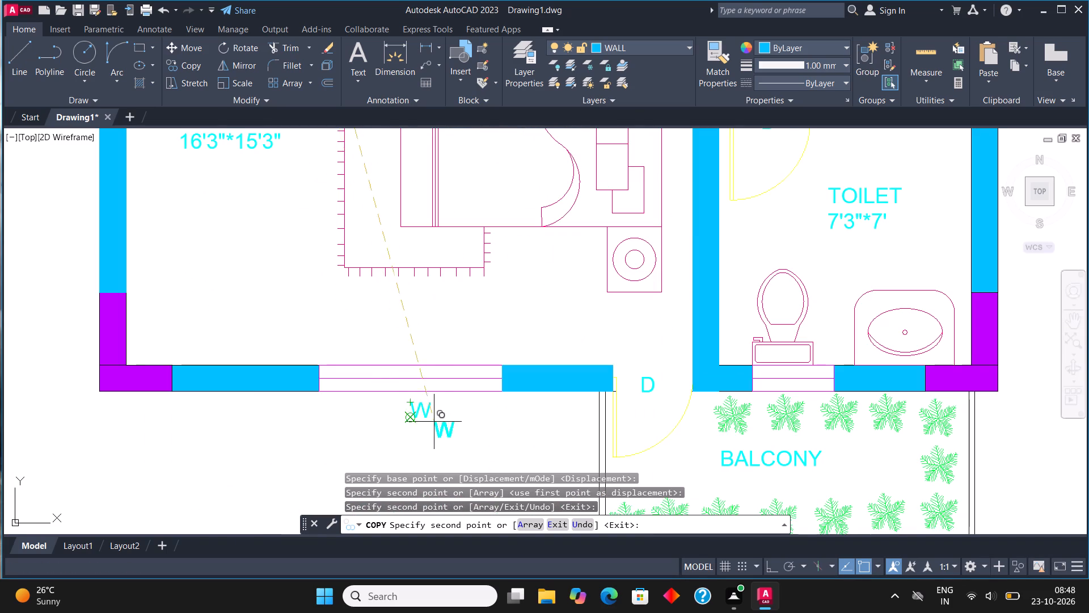
{"action": "scroll", "coordinate": [457, 436], "scroll_direction": "down", "scroll_amount": 3}
{"action": "key", "text": "Escape"}
Copy the V tag to the lower toilet's ventilator opening on the balcony side.
{"action": "scroll", "coordinate": [503, 435], "scroll_direction": "down", "scroll_amount": 2}
{"action": "scroll", "coordinate": [420, 238], "scroll_direction": "up", "scroll_amount": 3}
{"action": "scroll", "coordinate": [485, 317], "scroll_direction": "up", "scroll_amount": 2}
{"action": "left_click_drag", "start_coordinate": [459, 293], "coordinate": [449, 284]}
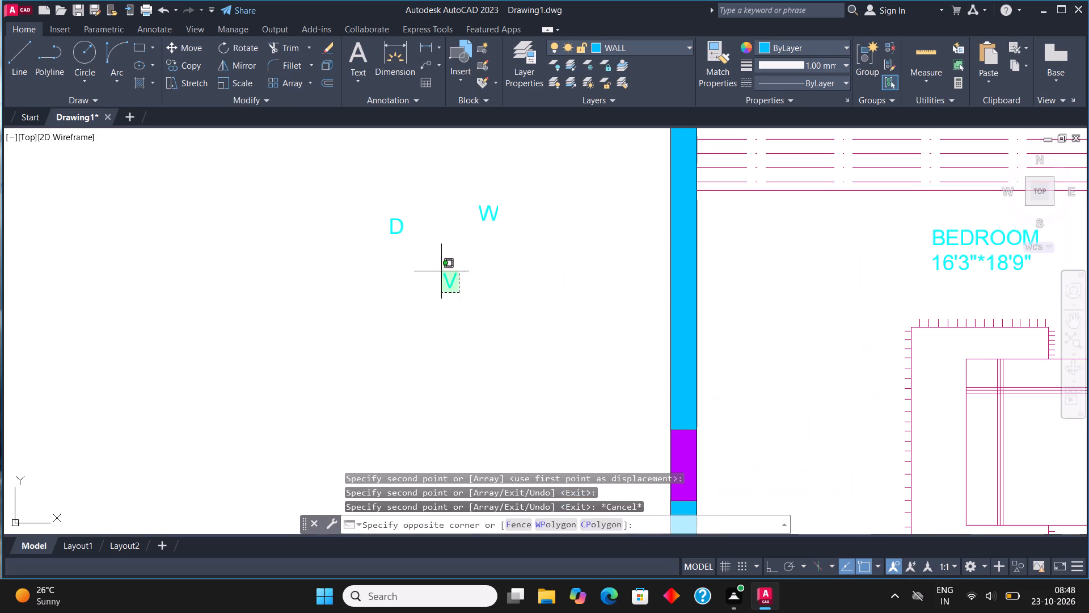
{"action": "left_click", "coordinate": [434, 262]}
{"action": "left_click", "coordinate": [173, 65]}
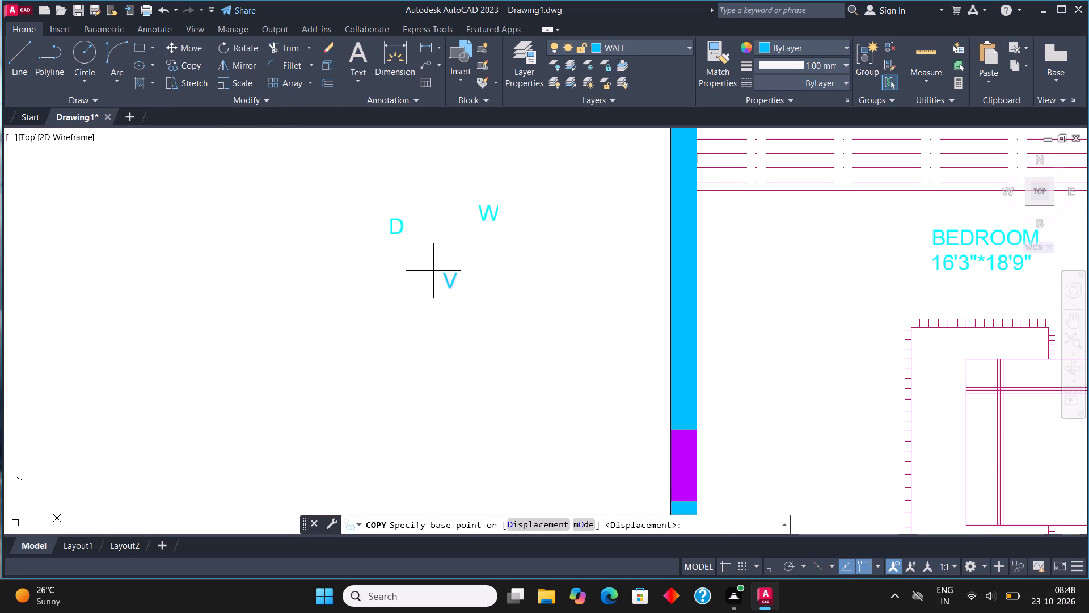
{"action": "left_click", "coordinate": [450, 283]}
{"action": "scroll", "coordinate": [388, 240], "scroll_direction": "down", "scroll_amount": 4}
{"action": "middle_click_drag", "start_coordinate": [489, 445], "coordinate": [489, 201]}
{"action": "scroll", "coordinate": [503, 279], "scroll_direction": "up", "scroll_amount": 3}
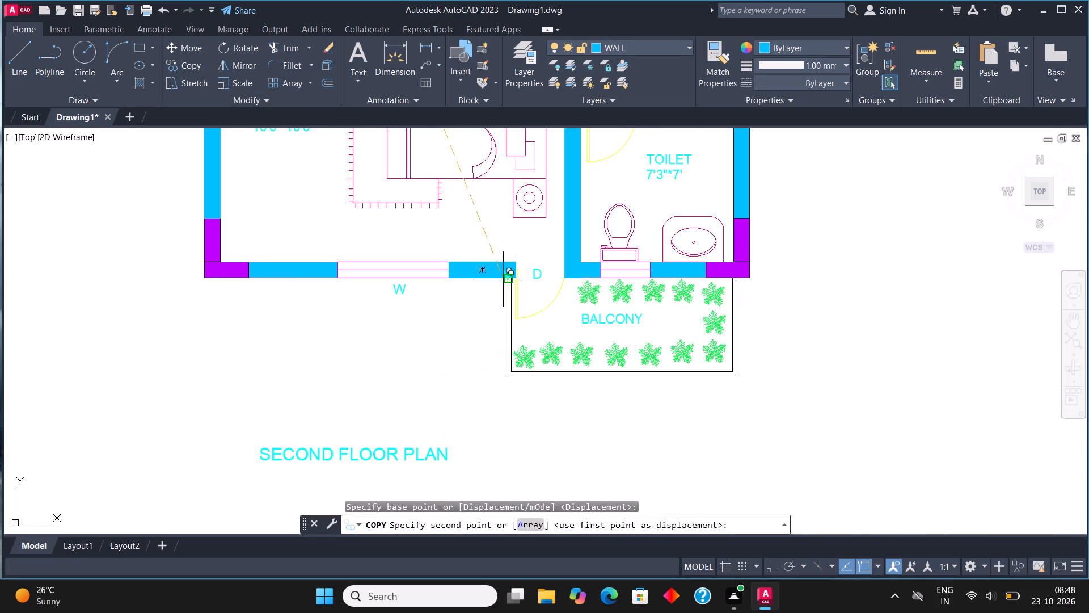
{"action": "scroll", "coordinate": [604, 285], "scroll_direction": "up", "scroll_amount": 3}
{"action": "left_click", "coordinate": [668, 302]}
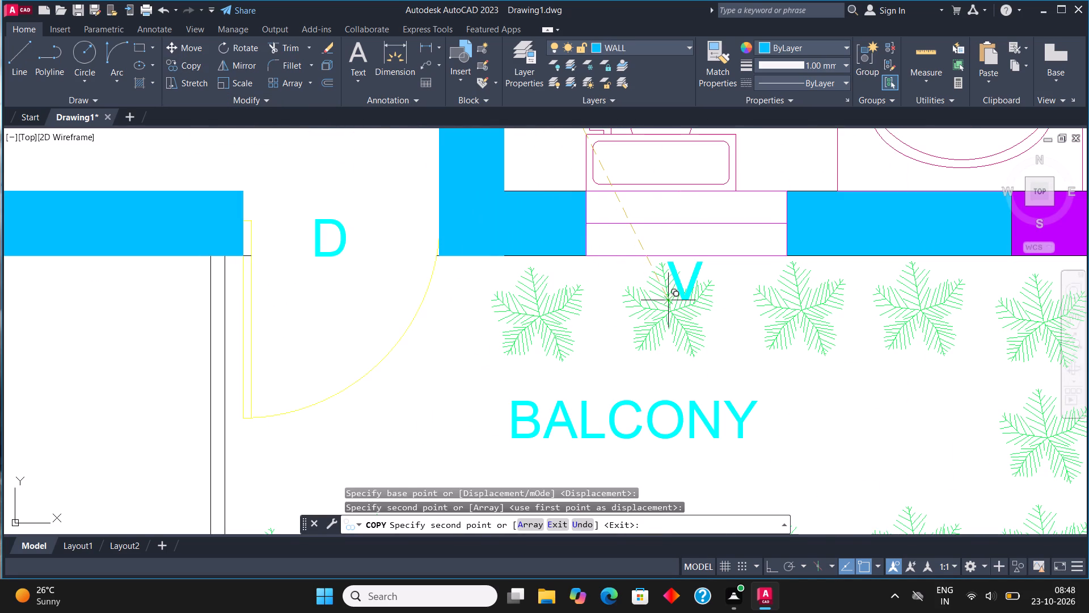
{"action": "key", "text": "Escape"}
Assign the double outline lines on the three open sides of the balcony to the WALL layer.
{"action": "scroll", "coordinate": [575, 397], "scroll_direction": "down", "scroll_amount": 3}
{"action": "scroll", "coordinate": [482, 381], "scroll_direction": "down", "scroll_amount": 2}
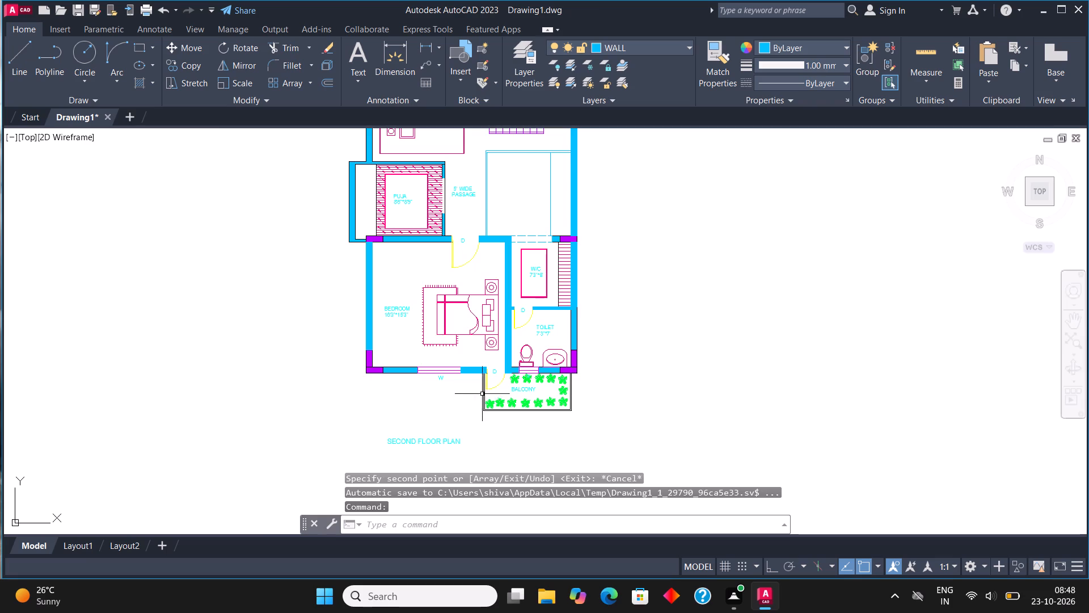
{"action": "scroll", "coordinate": [496, 415], "scroll_direction": "up", "scroll_amount": 5}
{"action": "left_click", "coordinate": [495, 400]}
{"action": "left_click", "coordinate": [480, 336]}
{"action": "left_click_drag", "start_coordinate": [392, 201], "coordinate": [381, 198]}
{"action": "left_click", "coordinate": [322, 188]}
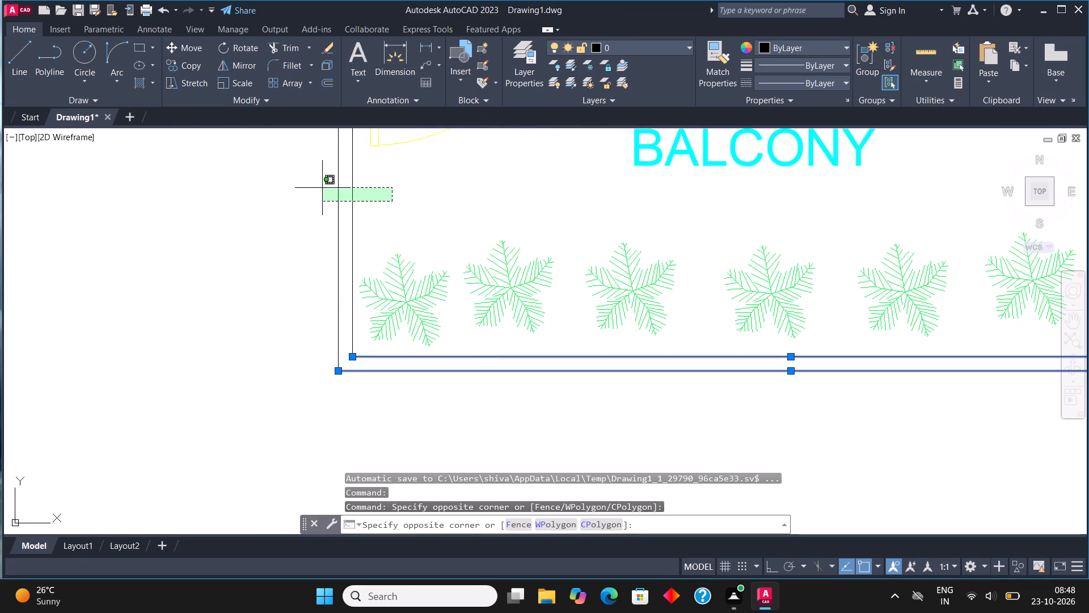
{"action": "scroll", "coordinate": [376, 312], "scroll_direction": "down", "scroll_amount": 2}
{"action": "scroll", "coordinate": [717, 261], "scroll_direction": "up", "scroll_amount": 1}
{"action": "left_click", "coordinate": [741, 262]}
{"action": "left_click", "coordinate": [711, 217]}
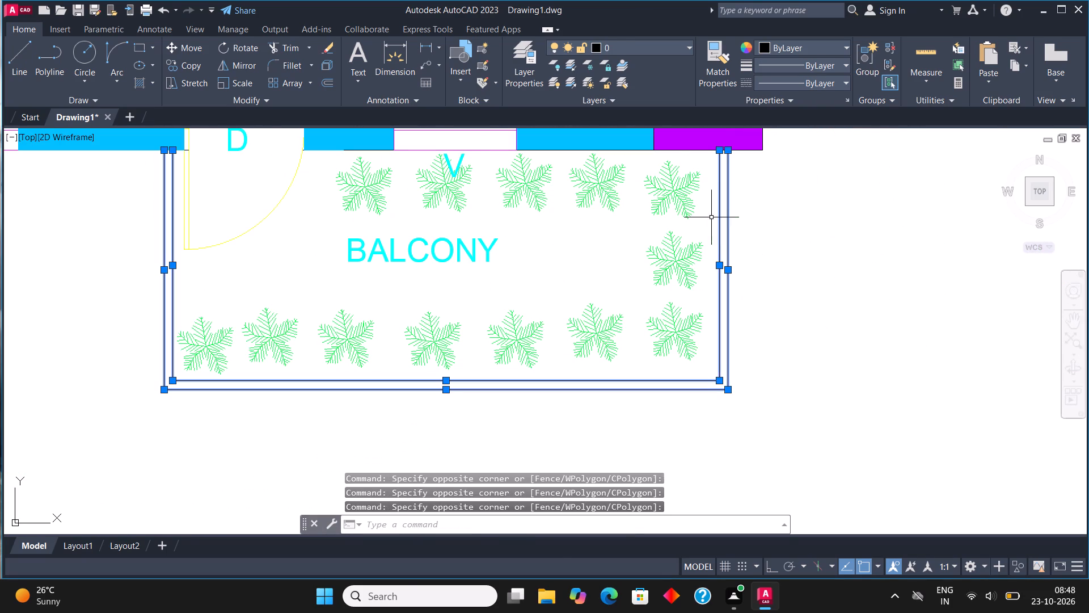
{"action": "left_click", "coordinate": [651, 45]}
{"action": "left_click", "coordinate": [649, 166]}
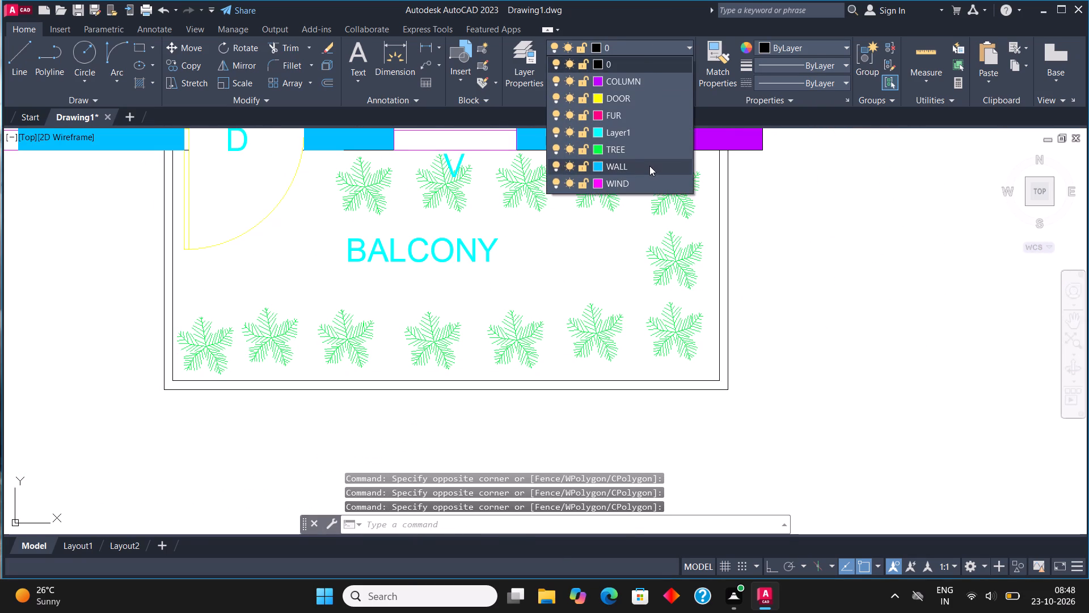
{"action": "key", "text": "Escape"}
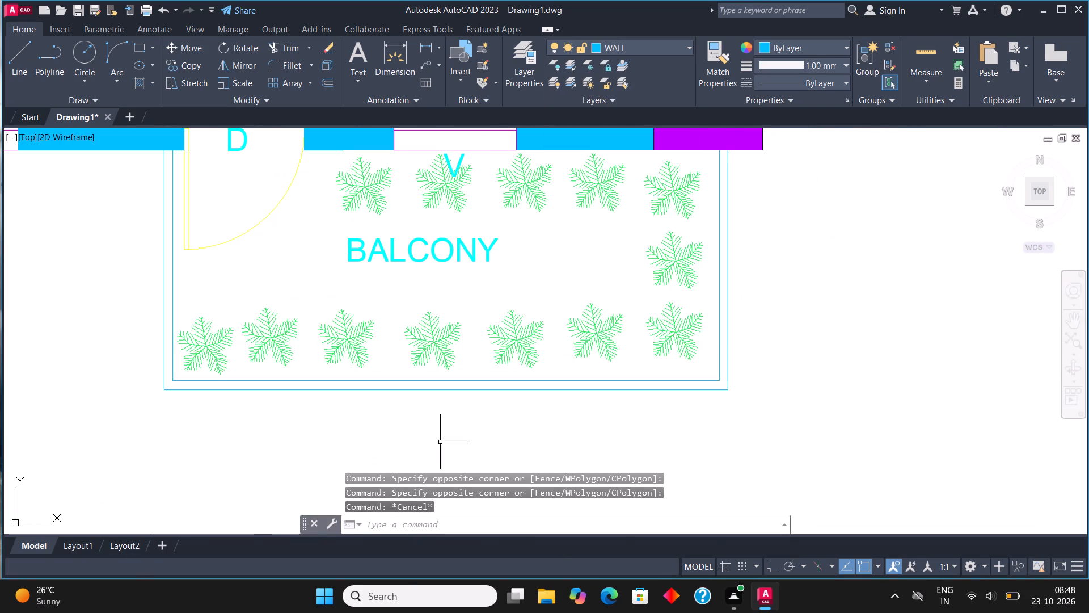
Move the SECOND FLOOR PLAN title closer beneath the plan, partly under the balcony.
{"action": "scroll", "coordinate": [332, 361], "scroll_direction": "down", "scroll_amount": 4}
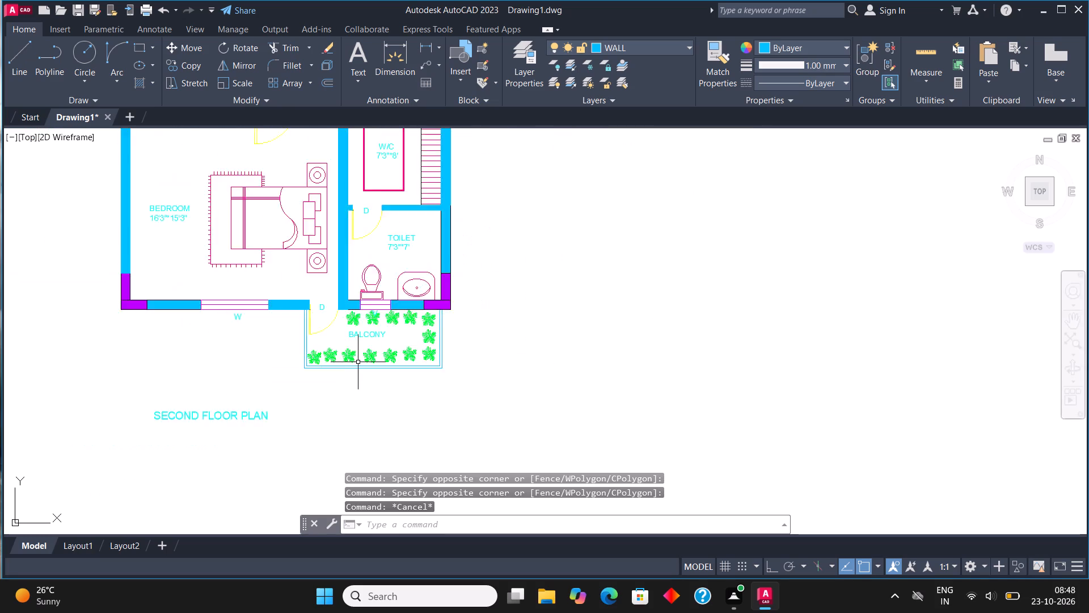
{"action": "middle_click_drag", "start_coordinate": [267, 363], "coordinate": [392, 428]}
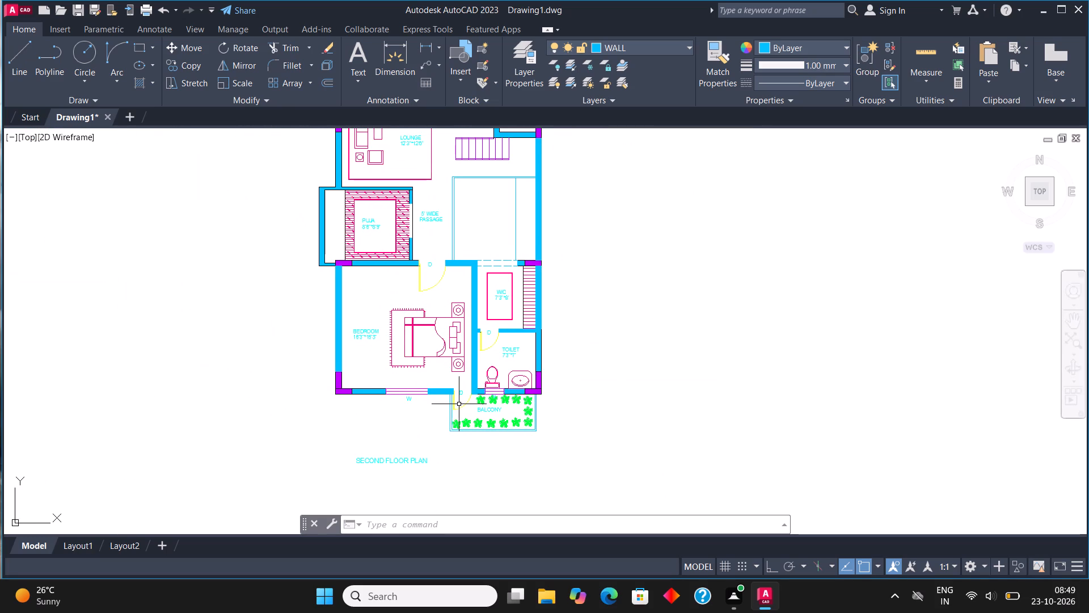
{"action": "middle_click_drag", "start_coordinate": [462, 400], "coordinate": [466, 349]}
{"action": "scroll", "coordinate": [374, 439], "scroll_direction": "up", "scroll_amount": 3}
{"action": "left_click_drag", "start_coordinate": [412, 408], "coordinate": [407, 379]}
{"action": "left_click", "coordinate": [360, 282]}
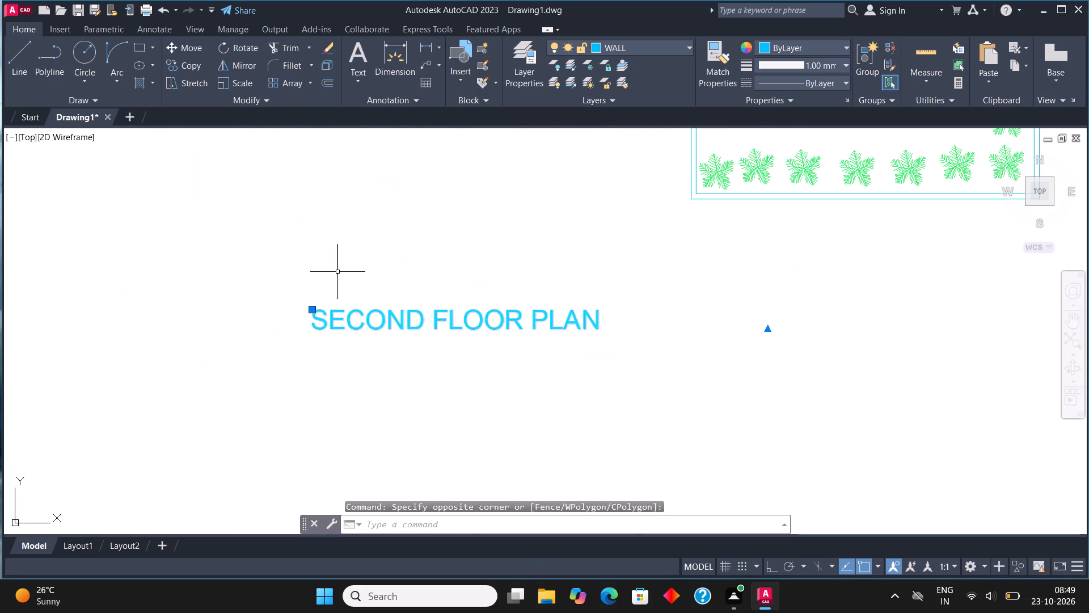
{"action": "left_click", "coordinate": [192, 43]}
{"action": "left_click_drag", "start_coordinate": [424, 341], "coordinate": [424, 352]}
{"action": "scroll", "coordinate": [433, 394], "scroll_direction": "down", "scroll_amount": 1}
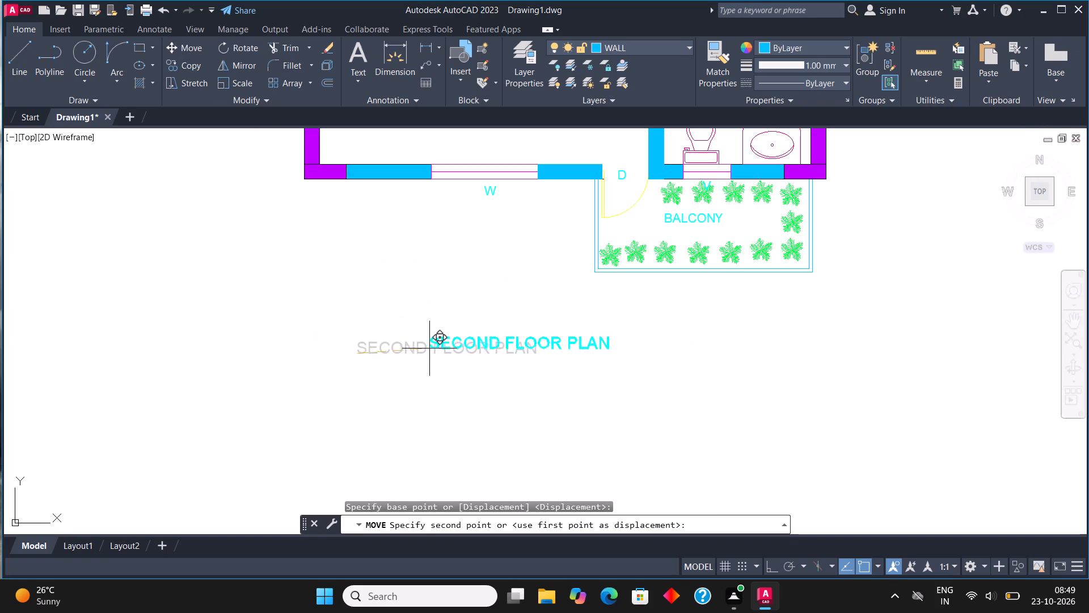
{"action": "left_click", "coordinate": [471, 322]}
{"action": "scroll", "coordinate": [475, 363], "scroll_direction": "down", "scroll_amount": 2}
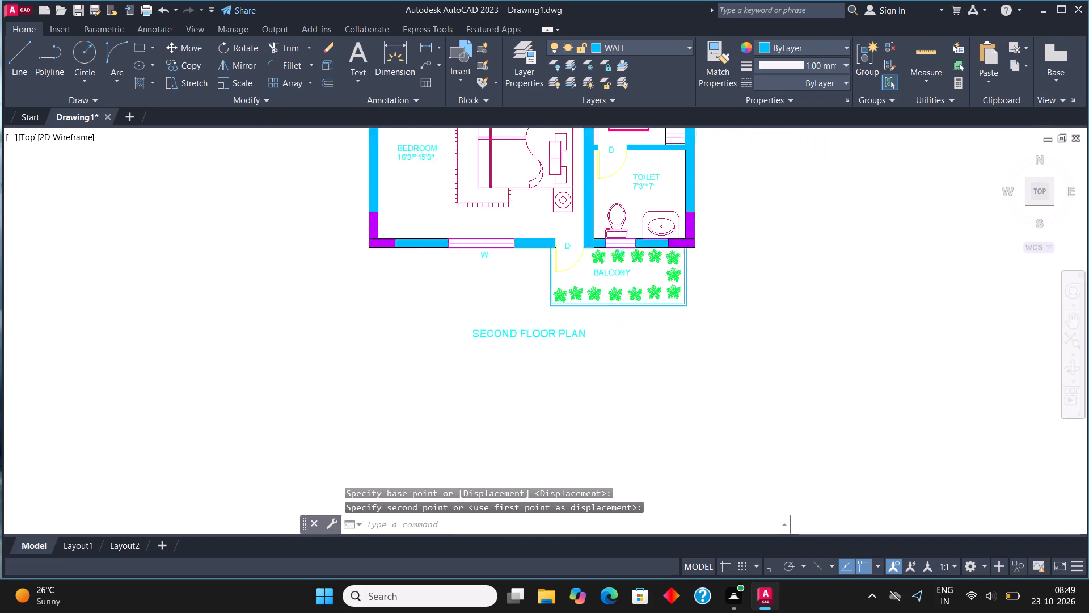
Delete the three spare D, W and V tags in the empty area beside the upper bedroom.
{"action": "middle_click_drag", "start_coordinate": [529, 226], "coordinate": [436, 431]}
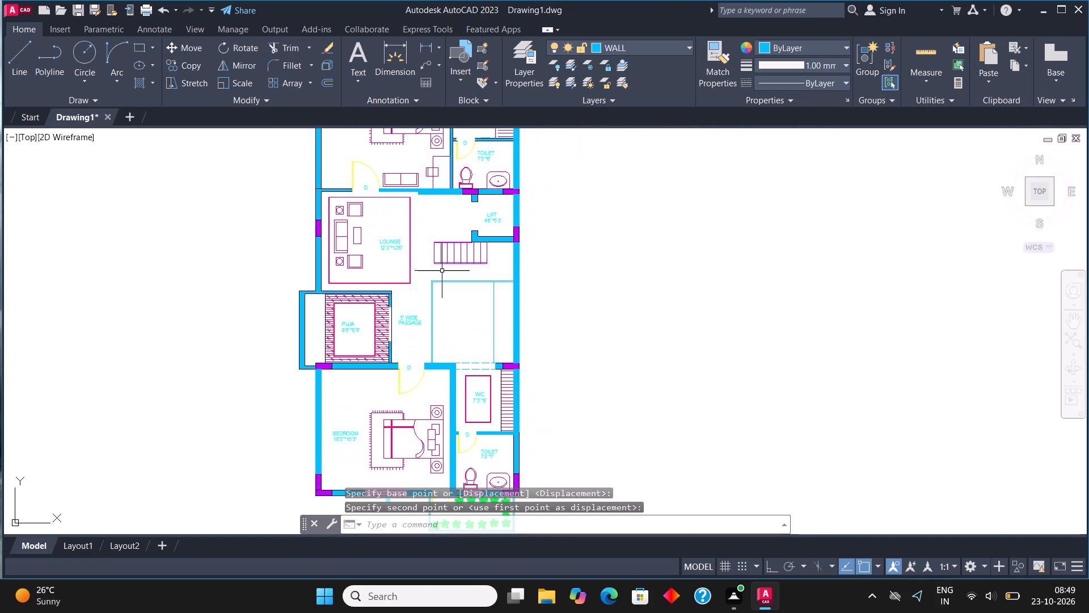
{"action": "middle_click_drag", "start_coordinate": [441, 229], "coordinate": [463, 410]}
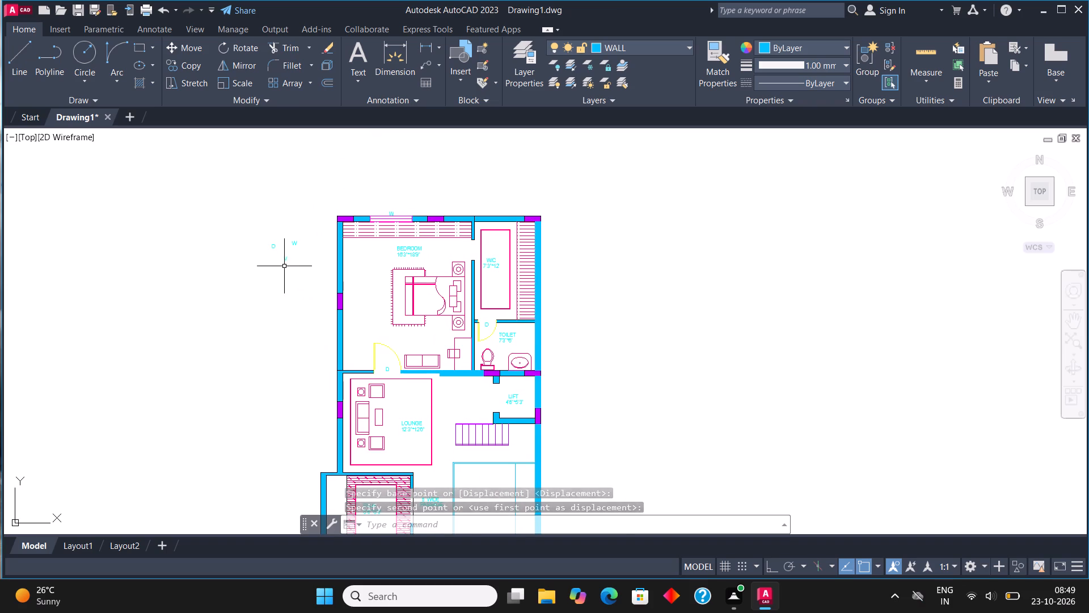
{"action": "left_click_drag", "start_coordinate": [310, 285], "coordinate": [306, 275]}
{"action": "left_click", "coordinate": [210, 185]}
{"action": "key", "text": "Delete"}
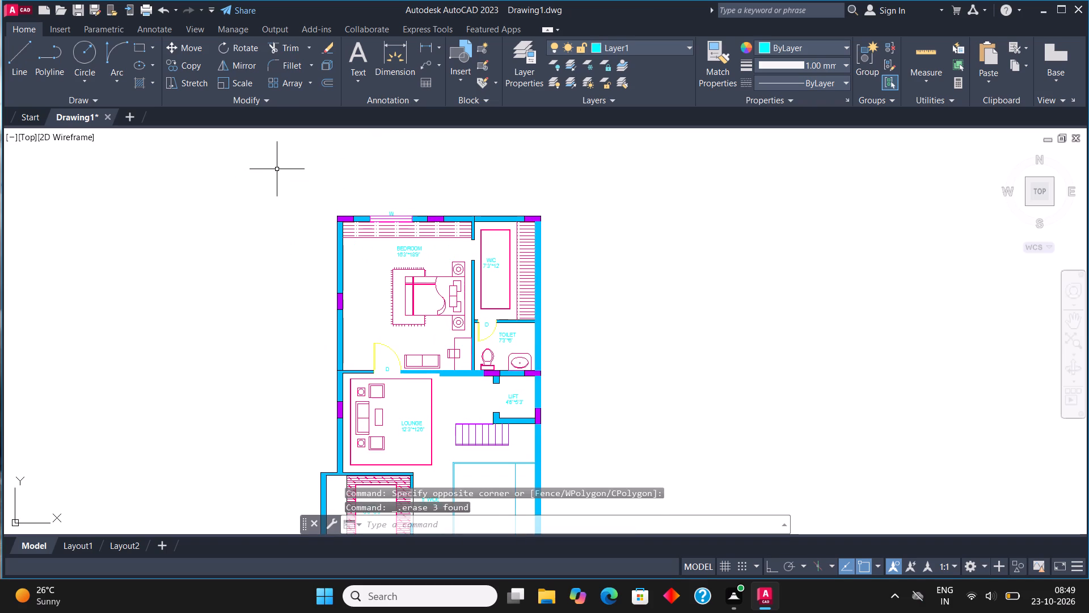
In Layout1, frame the whole second floor plan inside the viewport with a zoom window and return to paper space.
{"action": "scroll", "coordinate": [417, 257], "scroll_direction": "up", "scroll_amount": 1}
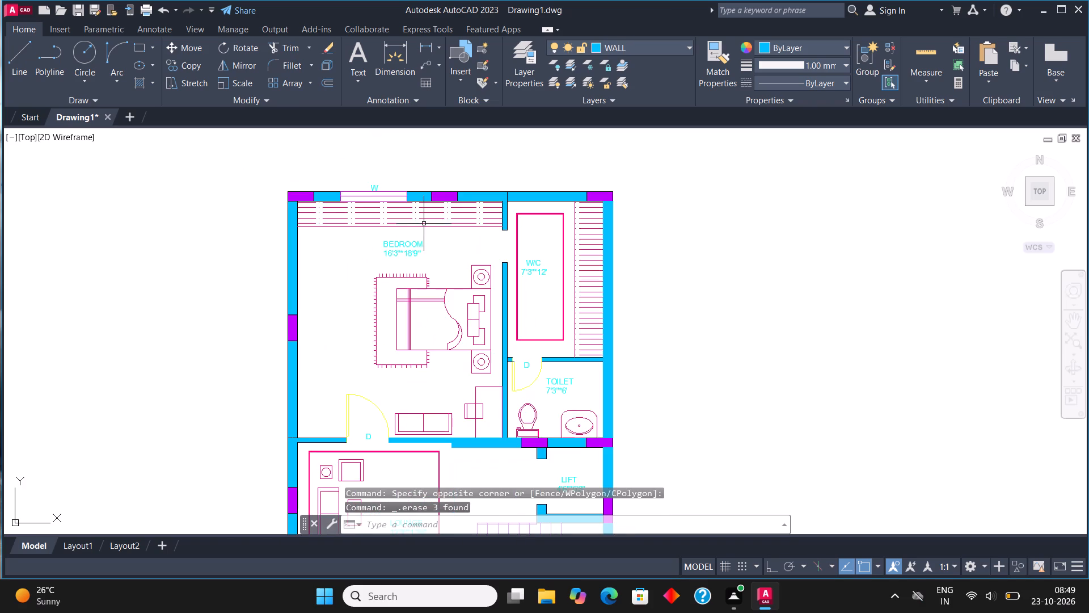
{"action": "scroll", "coordinate": [423, 222], "scroll_direction": "down", "scroll_amount": 3}
{"action": "scroll", "coordinate": [444, 301], "scroll_direction": "up", "scroll_amount": 1}
{"action": "middle_click_drag", "start_coordinate": [444, 301], "coordinate": [422, 287]}
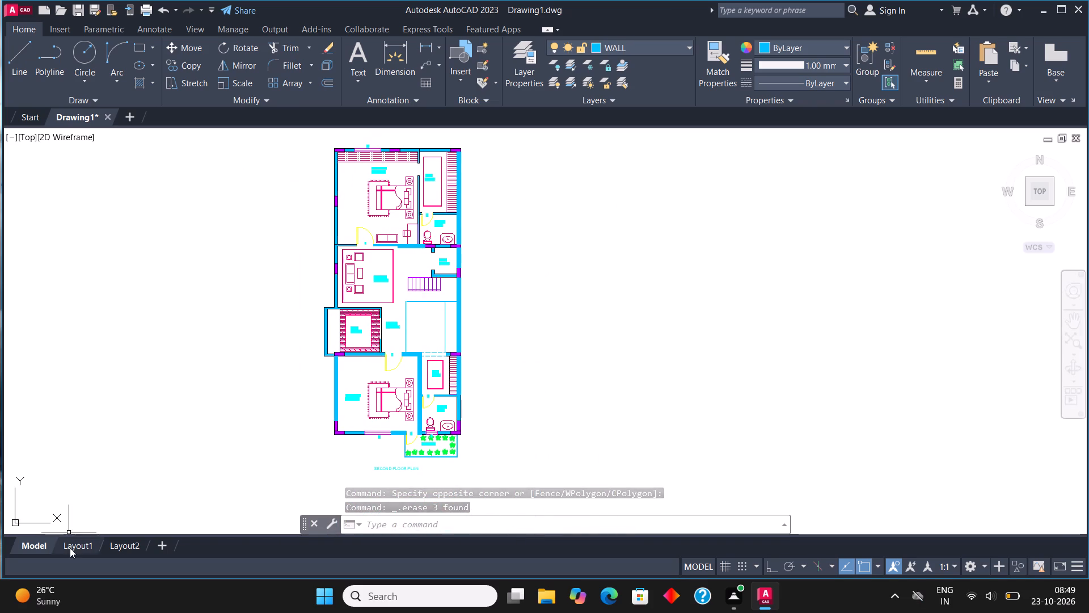
{"action": "left_click", "coordinate": [70, 548]}
{"action": "double_click", "coordinate": [424, 278]}
{"action": "scroll", "coordinate": [445, 292], "scroll_direction": "down", "scroll_amount": 1}
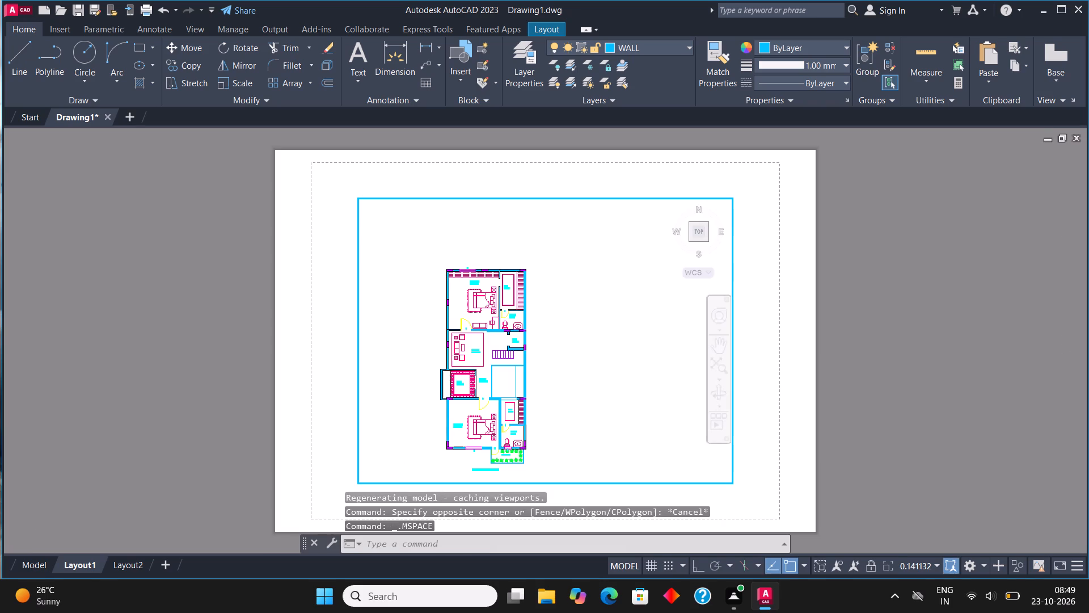
{"action": "key", "text": "z"}
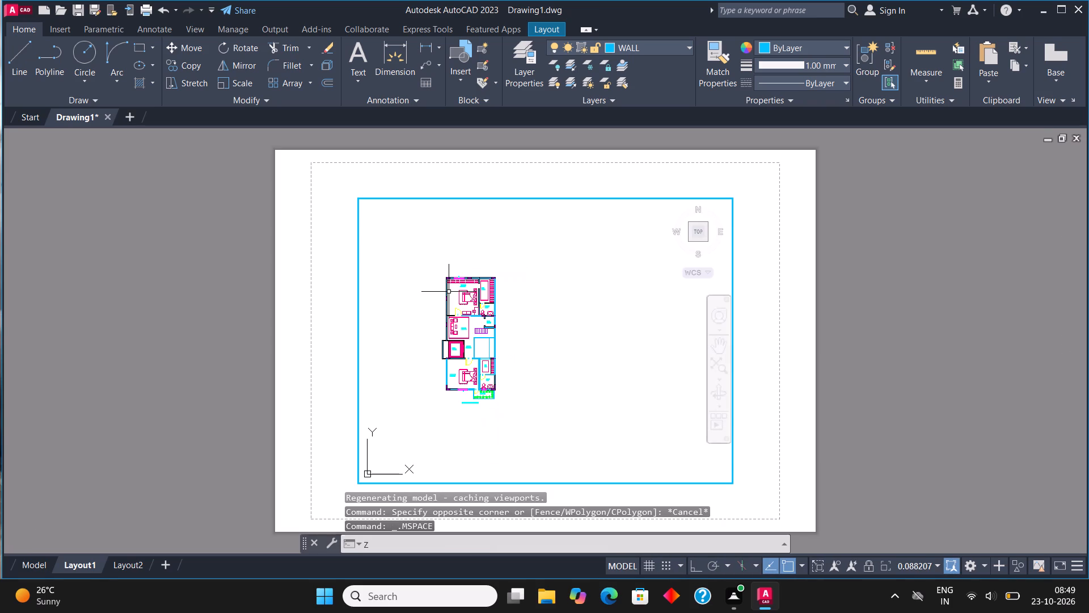
{"action": "key", "text": "Return"}
{"action": "left_click", "coordinate": [440, 271]}
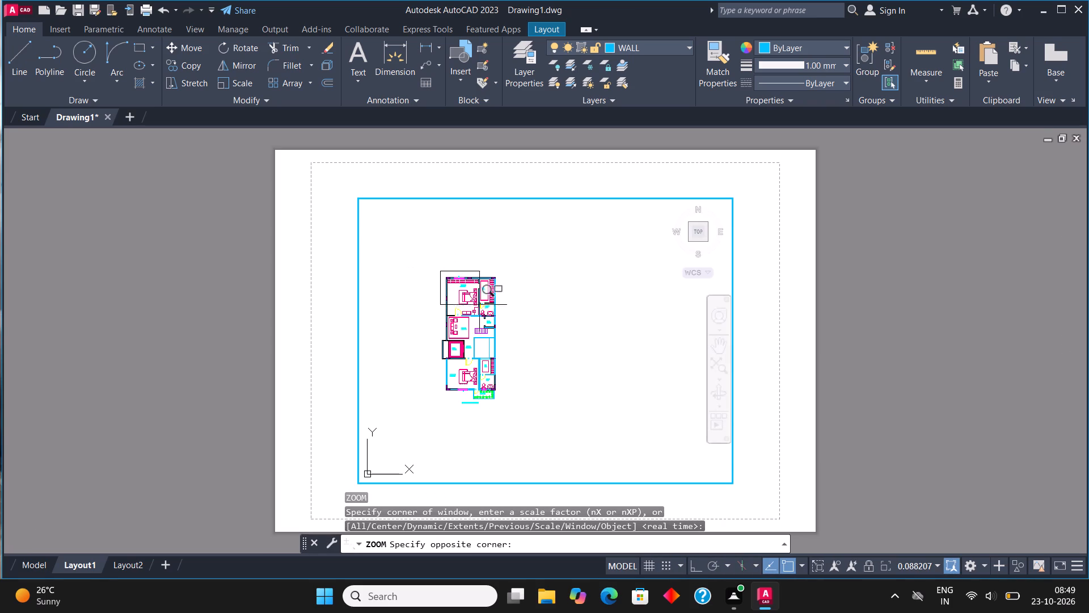
{"action": "scroll", "coordinate": [514, 399], "scroll_direction": "up", "scroll_amount": 1}
{"action": "left_click", "coordinate": [492, 416]}
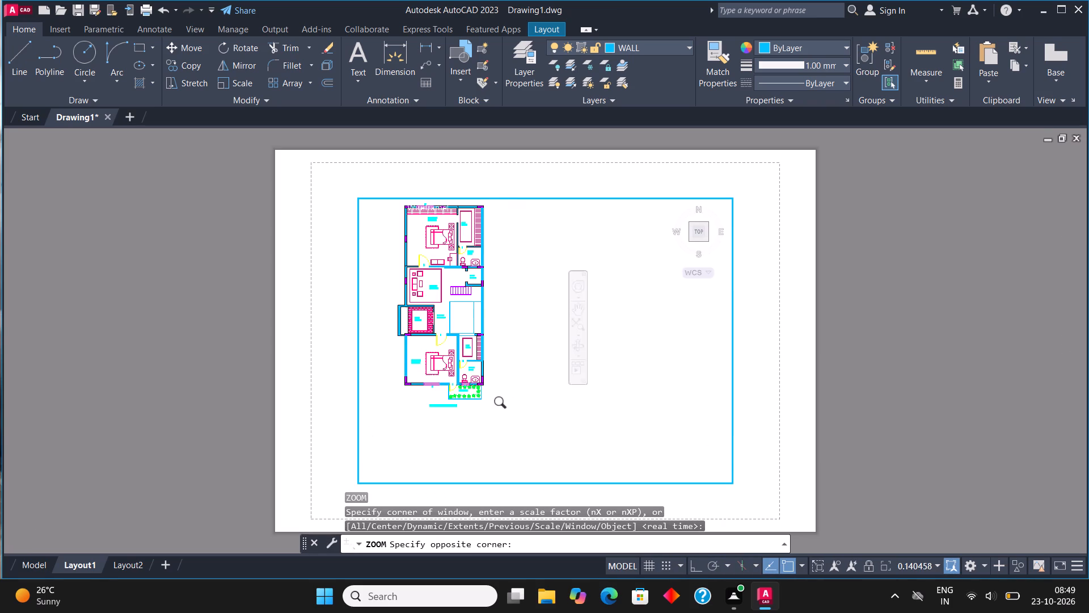
{"action": "double_click", "coordinate": [390, 176]}
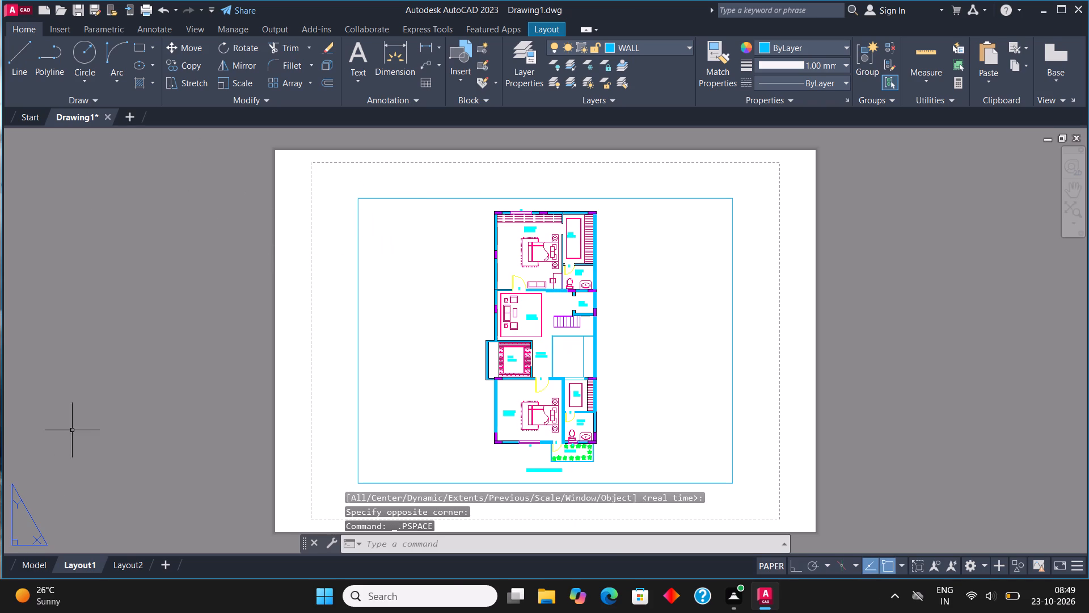
Save the drawing in the Downloads folder under the name SECOND FLOOR.
{"action": "left_click", "coordinate": [7, 11]}
{"action": "left_click", "coordinate": [52, 149]}
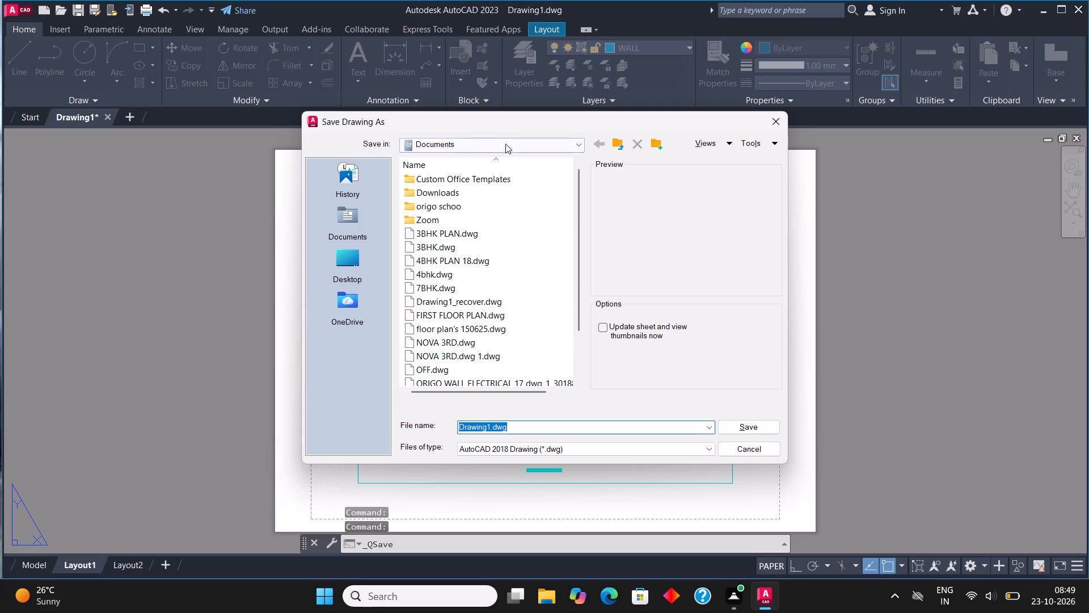
{"action": "left_click", "coordinate": [506, 141]}
{"action": "left_click", "coordinate": [522, 274]}
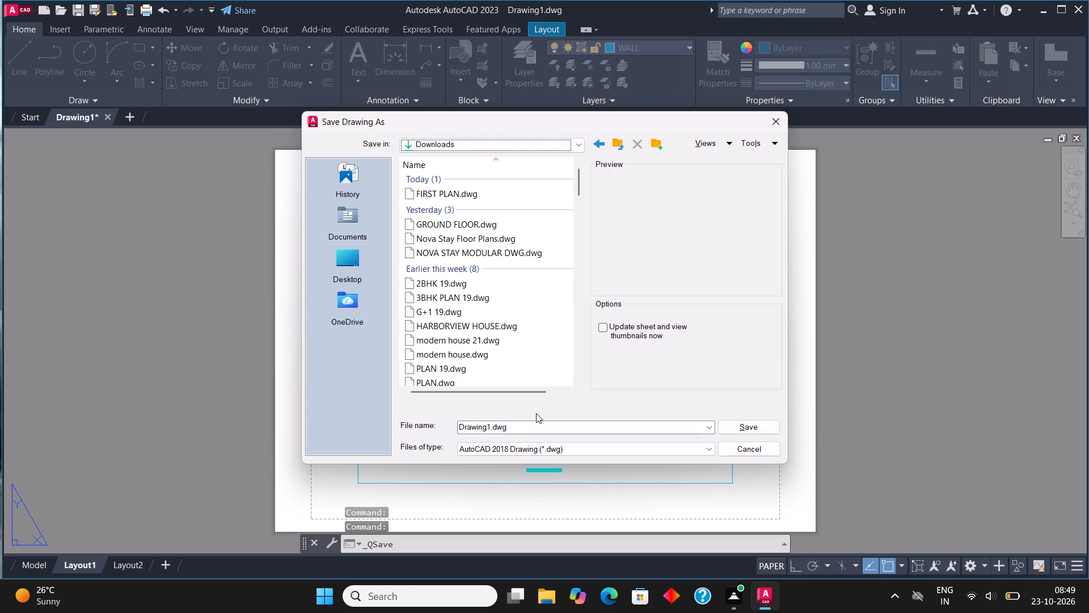
{"action": "left_click_drag", "start_coordinate": [533, 427], "coordinate": [507, 431]}
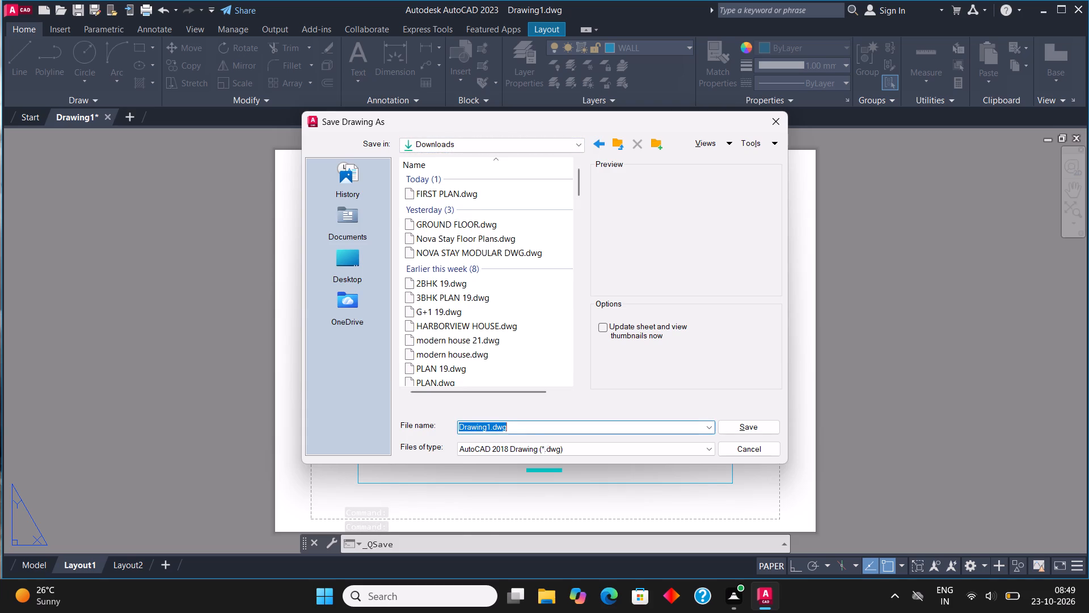
{"action": "key", "text": "s"}
{"action": "key", "text": "e"}
{"action": "key", "text": "c"}
{"action": "key", "text": "o"}
{"action": "key", "text": "n"}
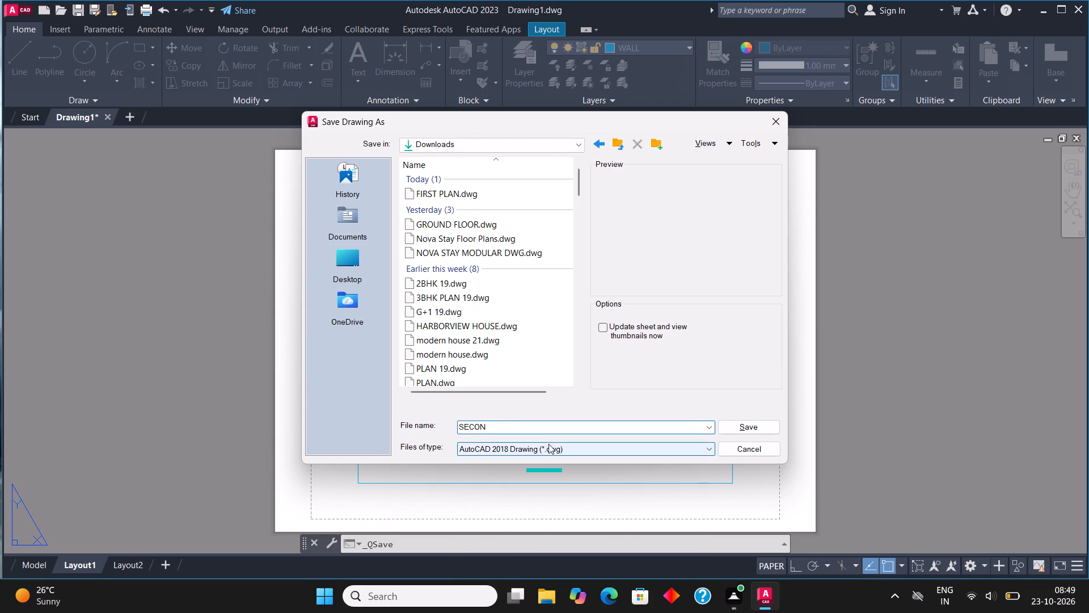
{"action": "key", "text": "d"}
{"action": "key", "text": "space"}
{"action": "type", "text": "F"}
{"action": "type", "text": "LO"}
{"action": "key", "text": "o"}
{"action": "key", "text": "r"}
{"action": "left_click", "coordinate": [727, 428]}
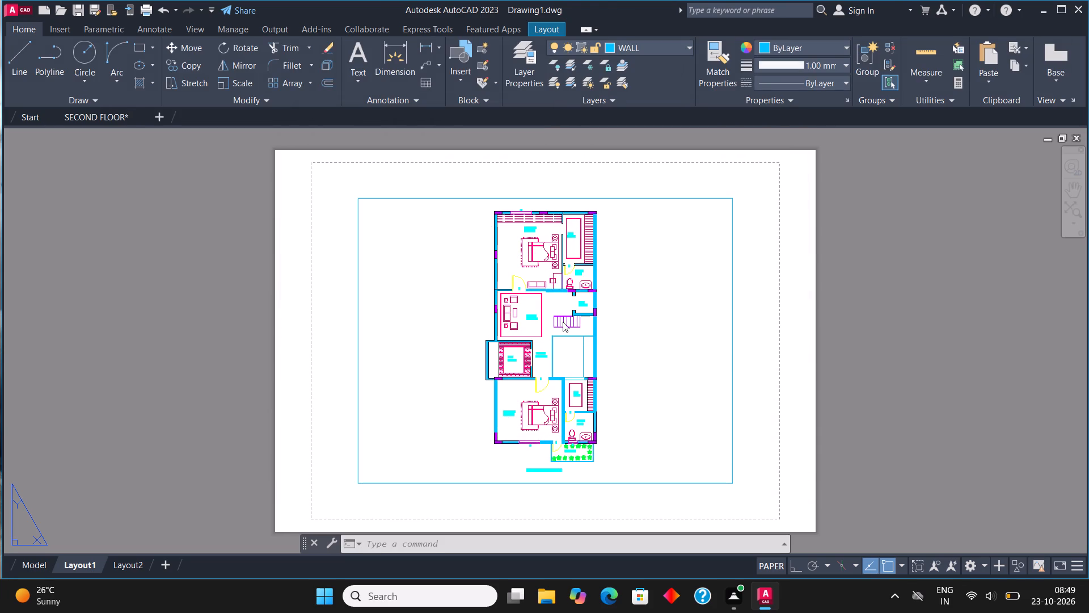
Configure Layout1's plot for AutoCAD PDF (High Quality Print).pc3, windowed to the viewport frame, centred and fitted to paper, and apply it to the layout.
{"action": "left_click", "coordinate": [11, 12]}
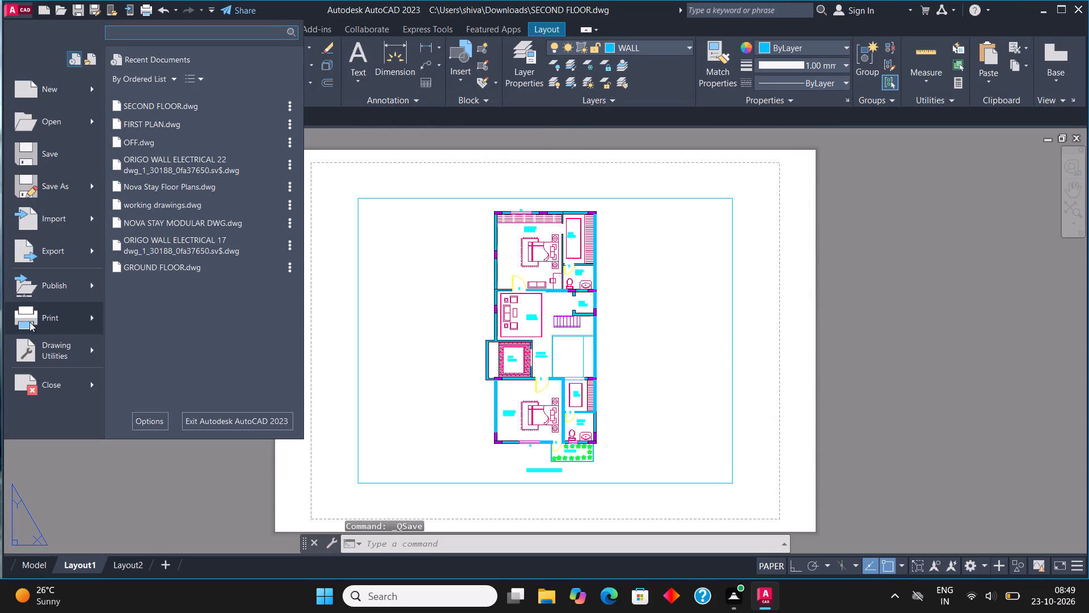
{"action": "left_click", "coordinate": [36, 314]}
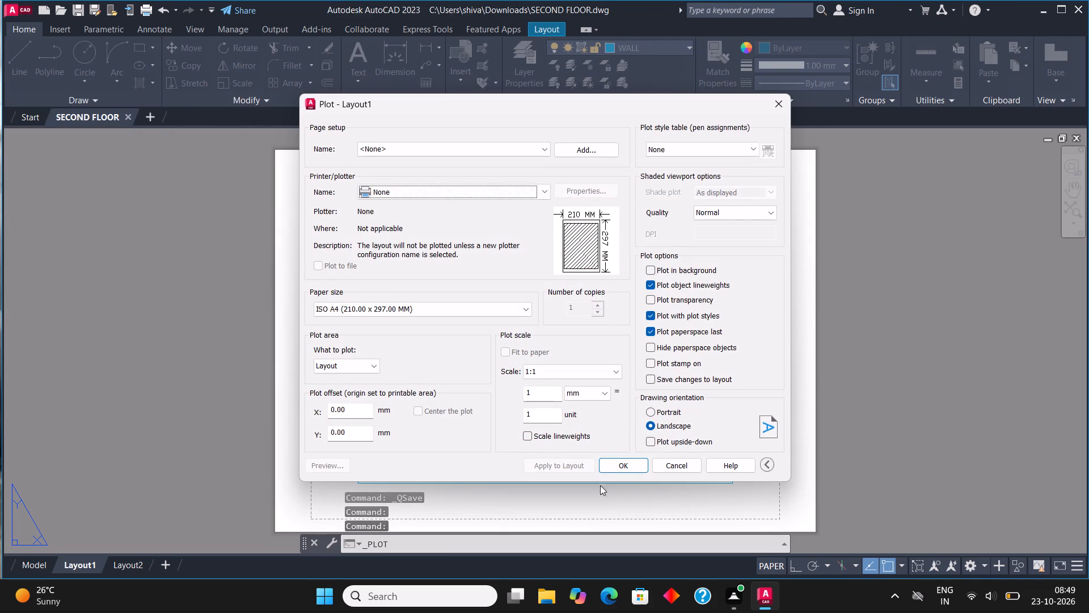
{"action": "left_click", "coordinate": [484, 191]}
{"action": "left_click", "coordinate": [475, 258]}
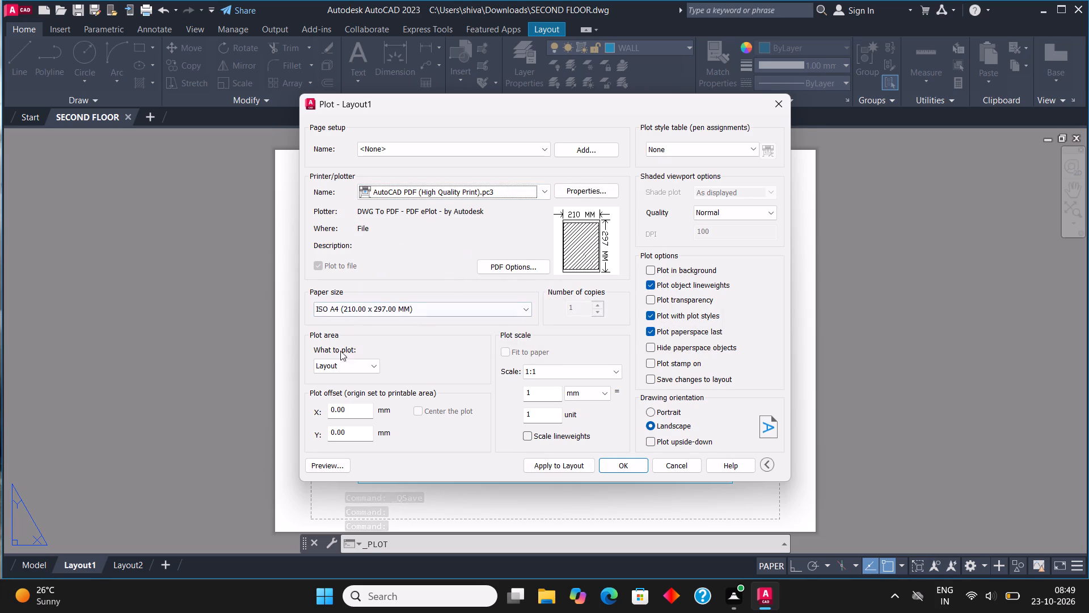
{"action": "left_click", "coordinate": [340, 365]}
{"action": "left_click", "coordinate": [358, 406]}
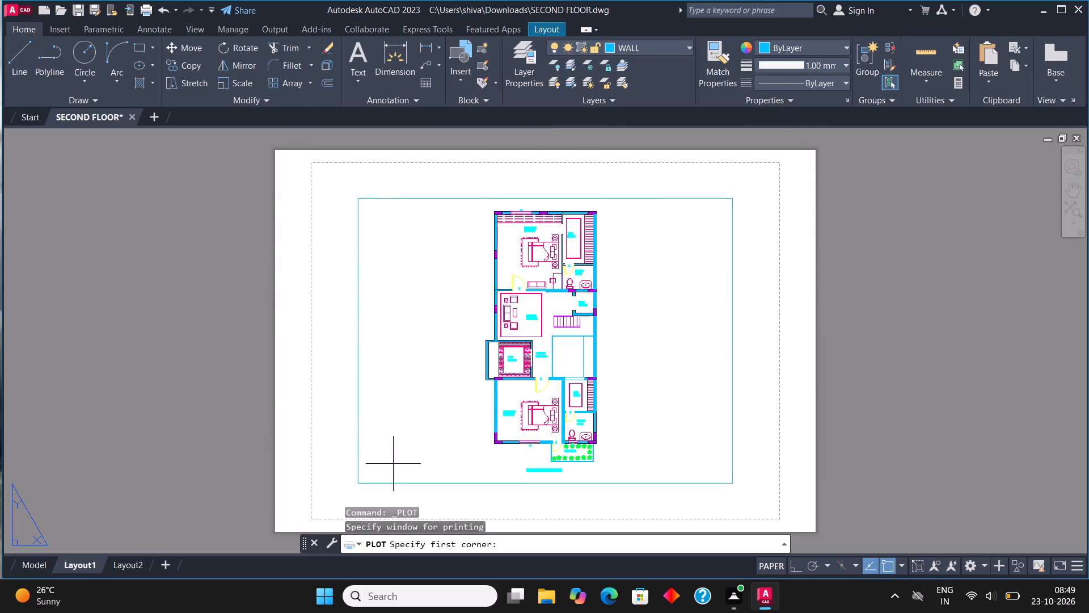
{"action": "left_click", "coordinate": [352, 485]}
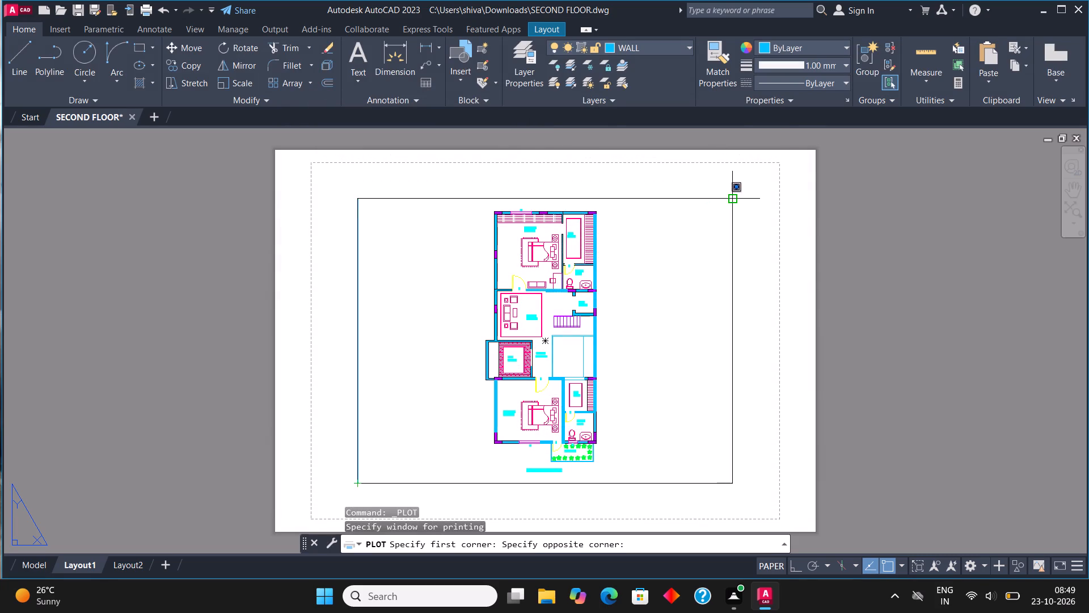
{"action": "left_click", "coordinate": [729, 195]}
{"action": "left_click", "coordinate": [420, 414]}
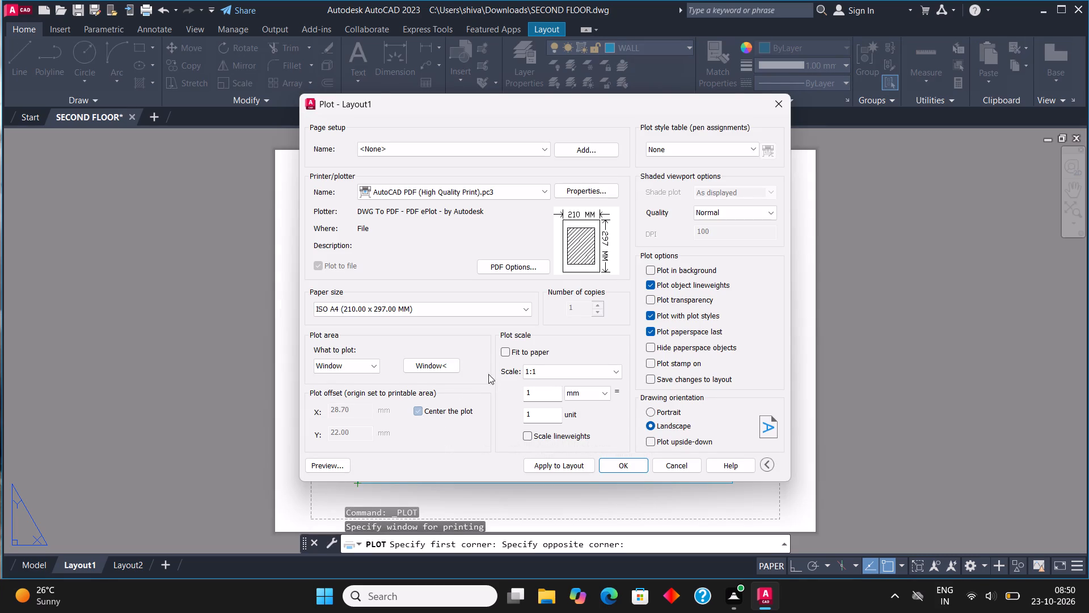
{"action": "left_click", "coordinate": [507, 349]}
{"action": "left_click", "coordinate": [547, 461]}
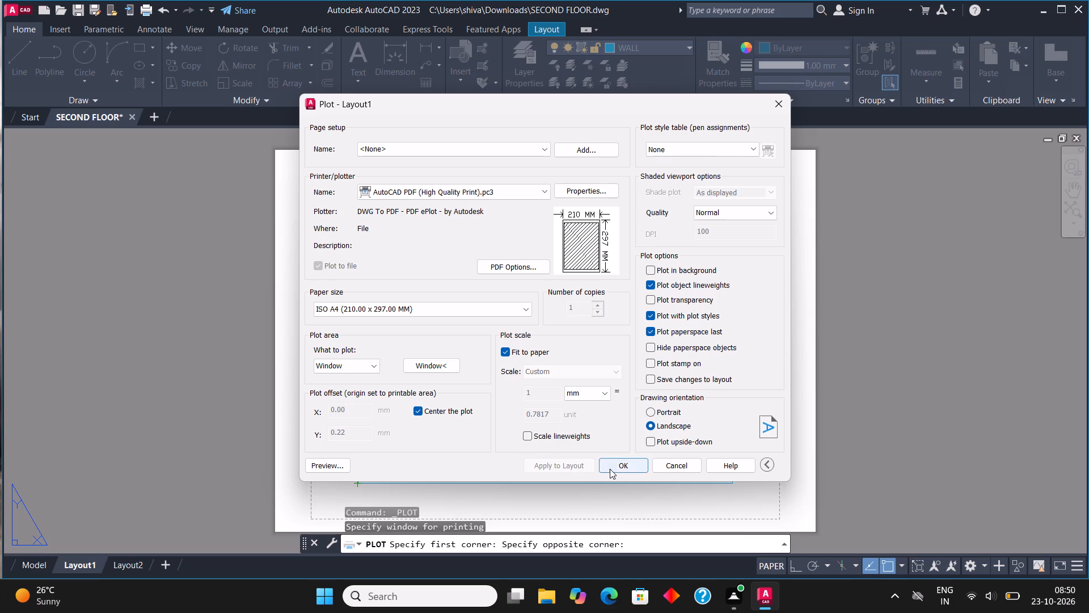
Plot the layout to SECOND FLOOR-Layout1.pdf in the Downloads folder and close the PDF preview.
{"action": "left_click", "coordinate": [610, 469]}
{"action": "left_click", "coordinate": [507, 149]}
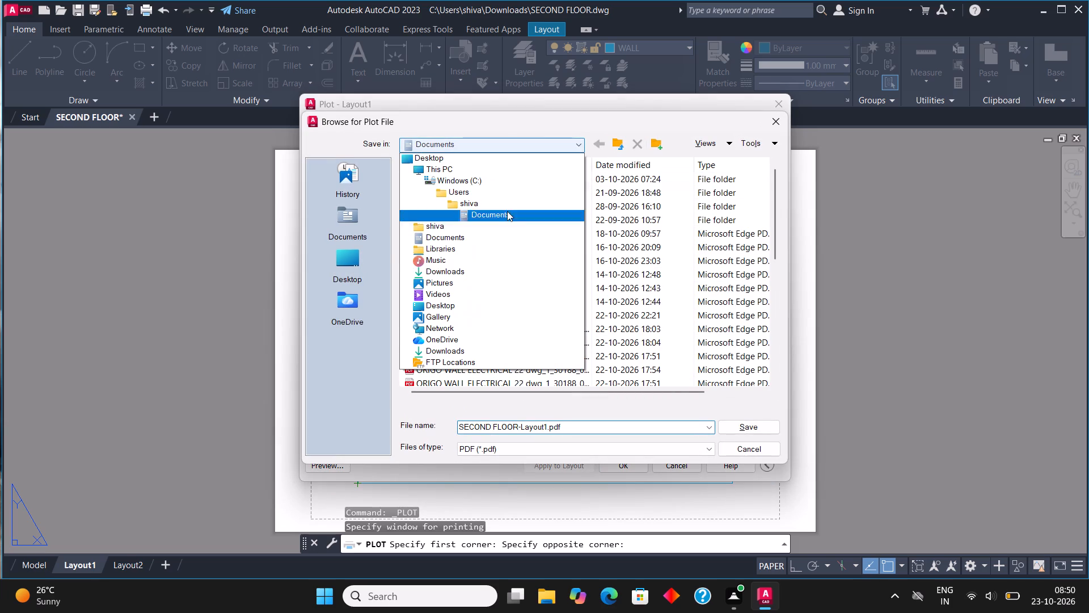
{"action": "left_click", "coordinate": [502, 268]}
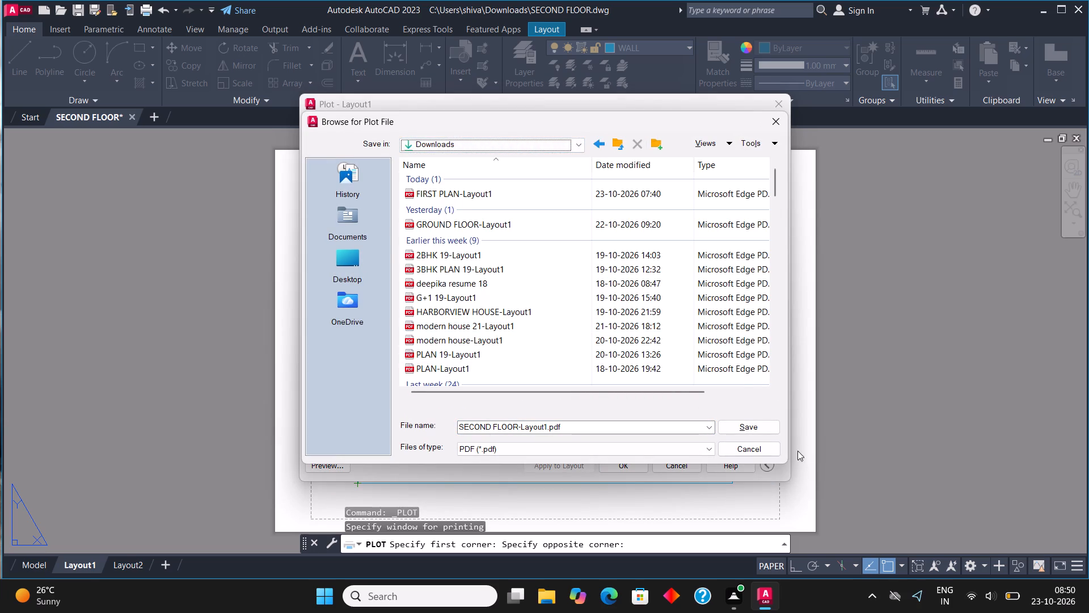
{"action": "left_click", "coordinate": [749, 430]}
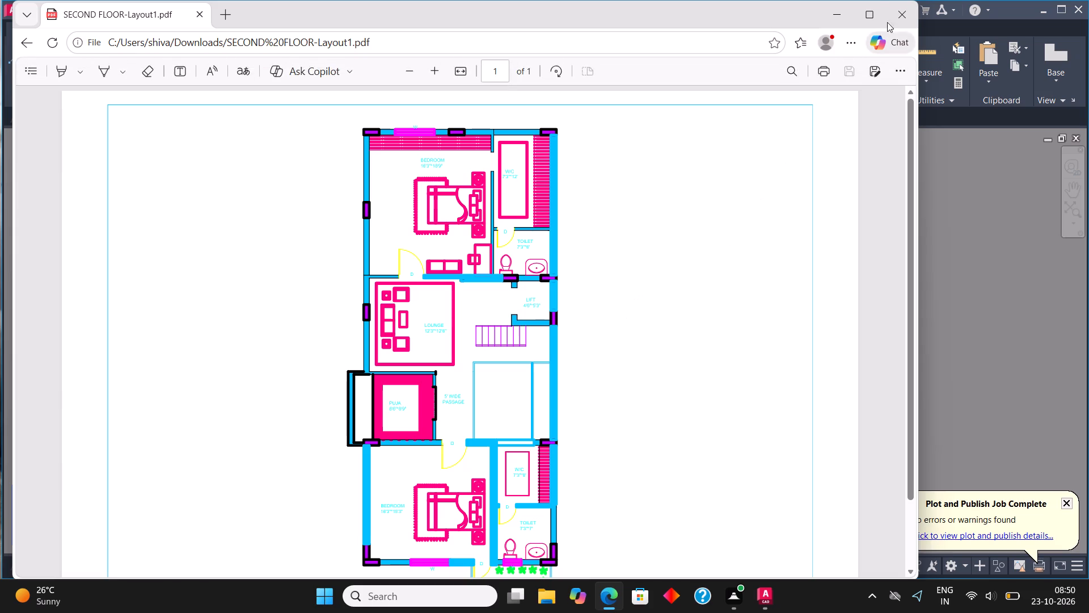
{"action": "left_click", "coordinate": [893, 15]}
Export the current layout as a DWF file named SECOND FLOOR.dwf in the Downloads folder.
{"action": "left_click", "coordinate": [12, 2]}
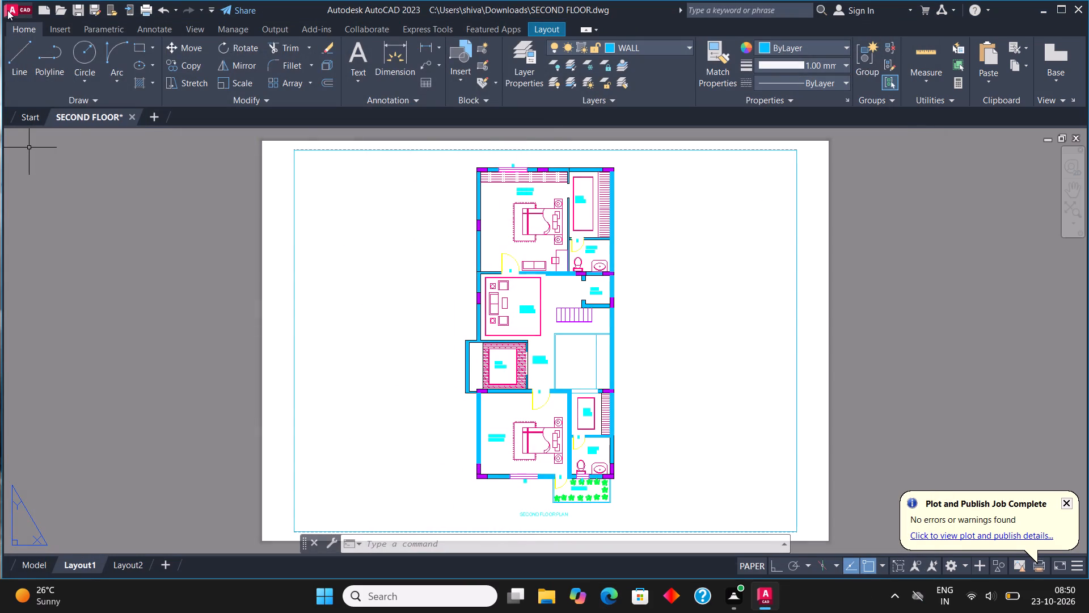
{"action": "left_click", "coordinate": [7, 10]}
{"action": "left_click", "coordinate": [63, 251]}
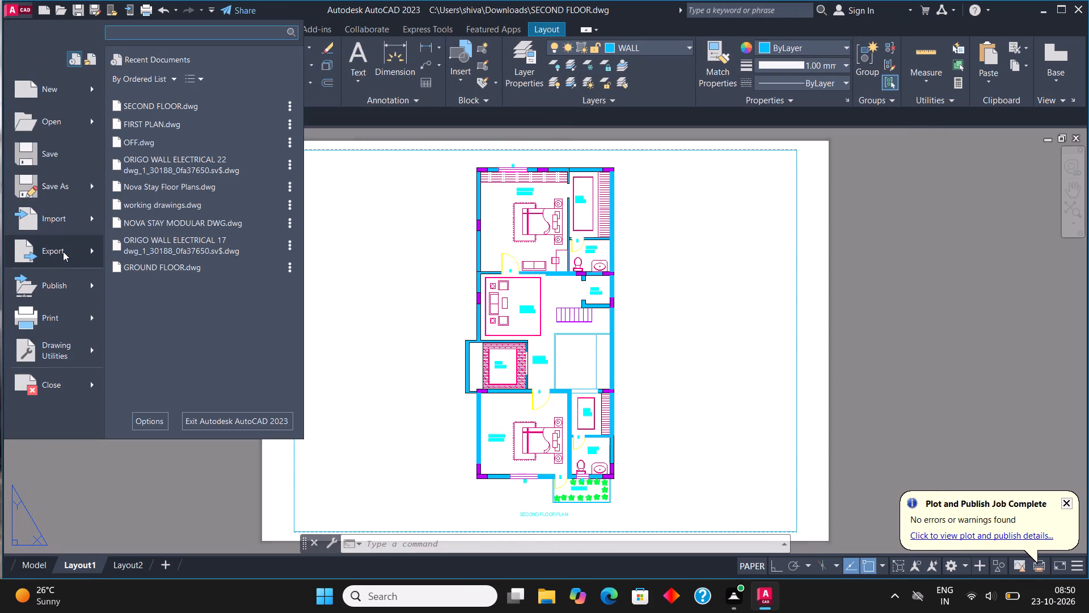
{"action": "left_click", "coordinate": [189, 99]}
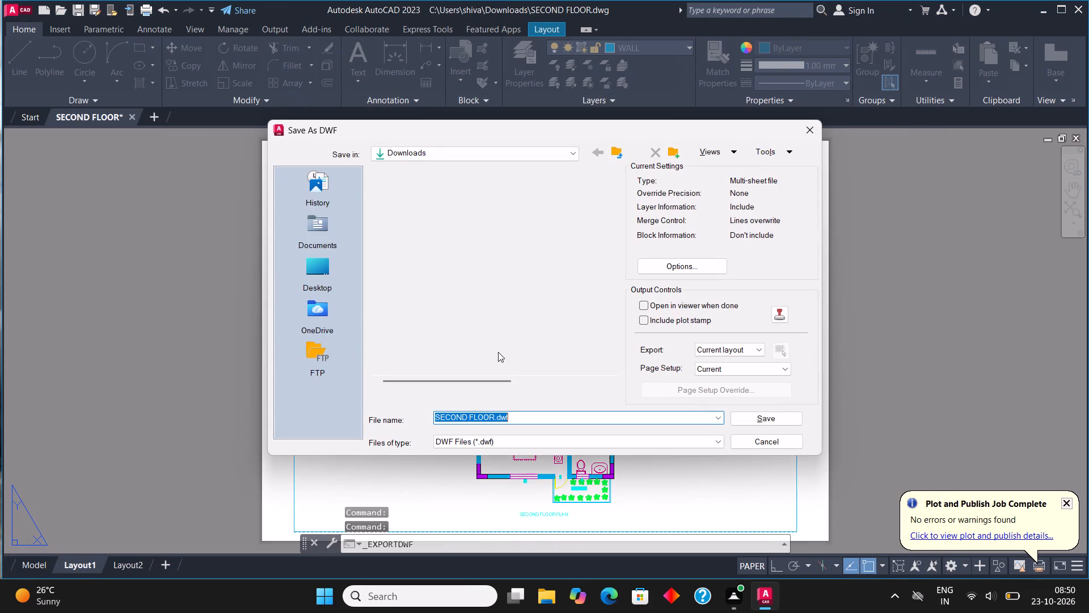
{"action": "left_click", "coordinate": [761, 418]}
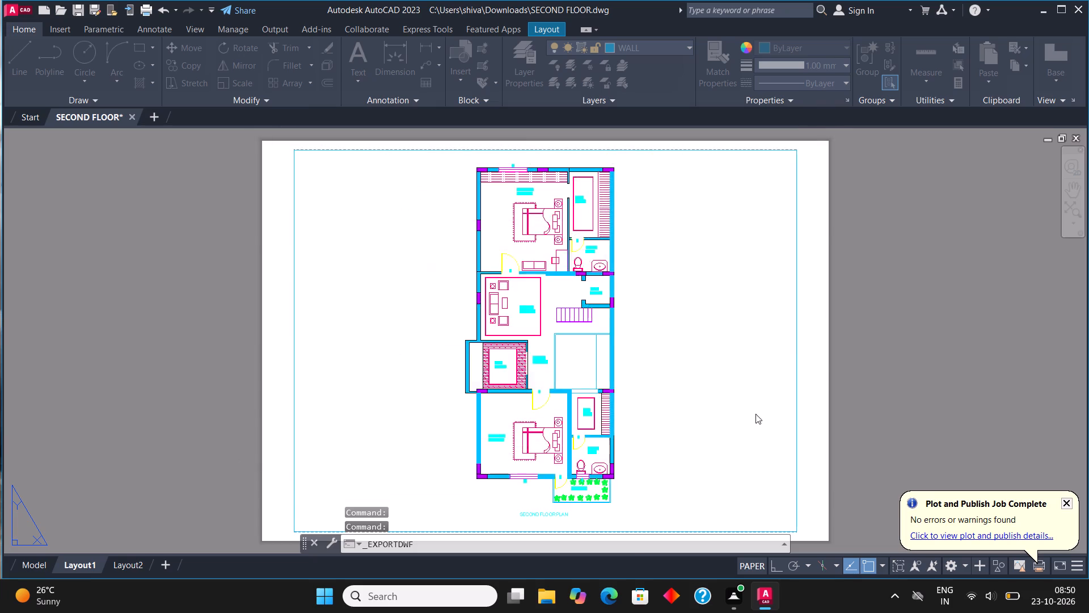